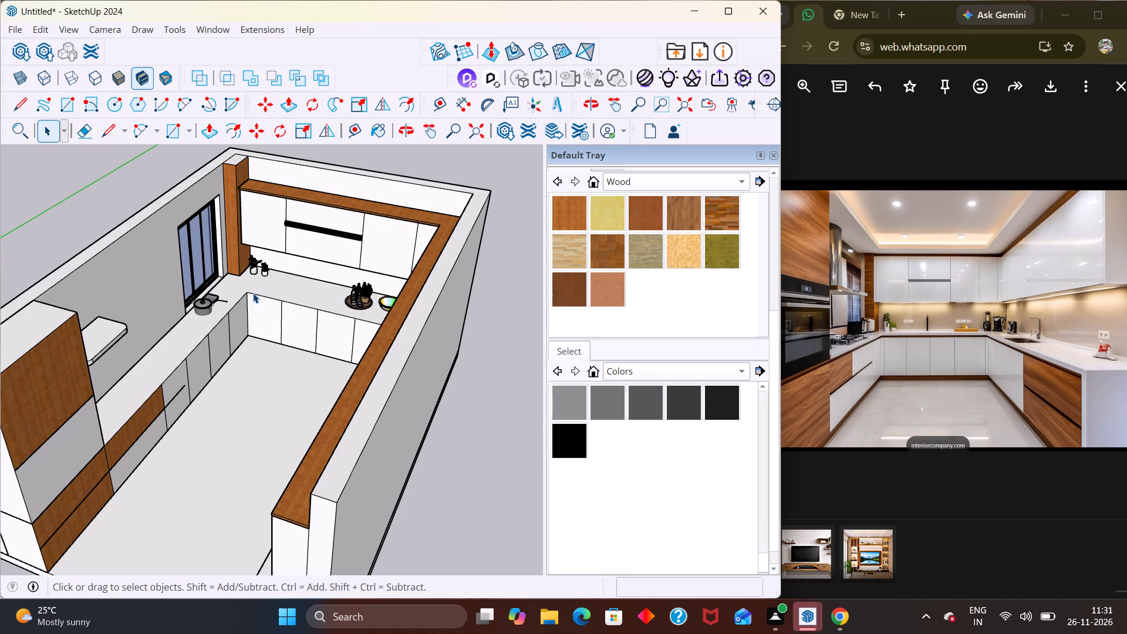
Delete the larger potted plant beside the wooden column at the back corner of the countertop.
scroll(281, 325, down, 2)
middle_drag(252, 305, 318, 301)
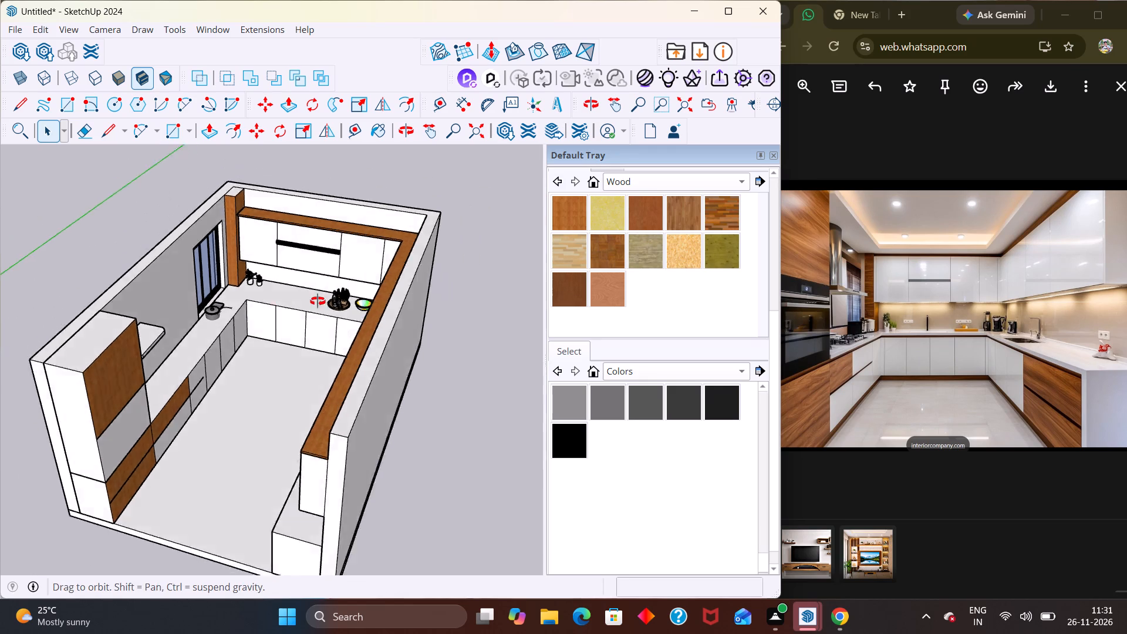
middle_drag(318, 301, 327, 300)
middle_drag(305, 352, 312, 379)
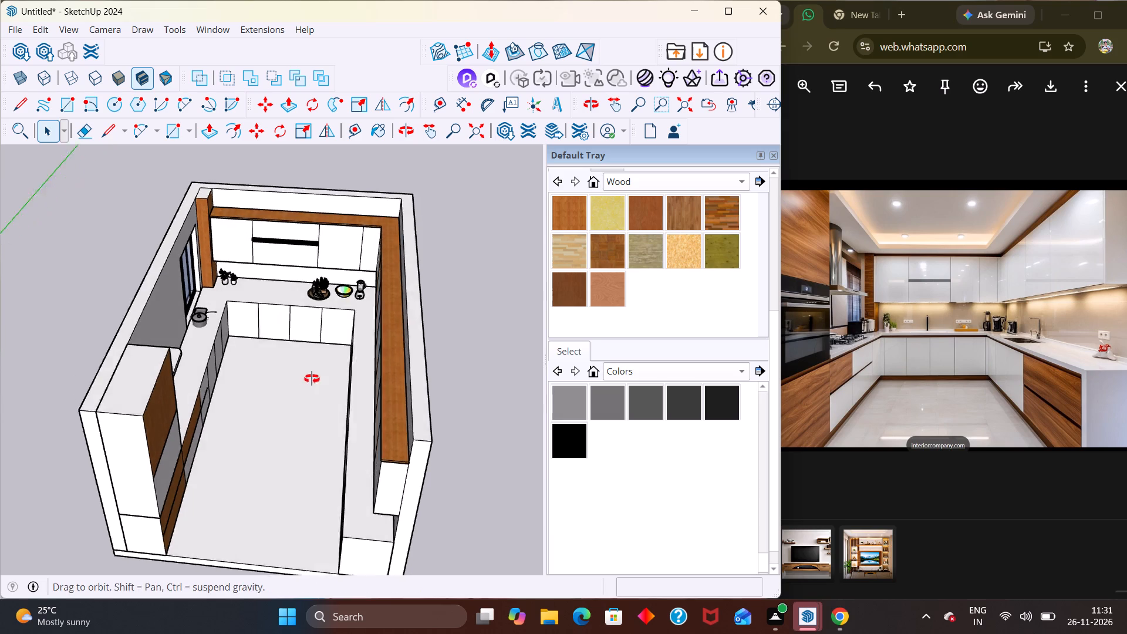
middle_drag(312, 379, 308, 456)
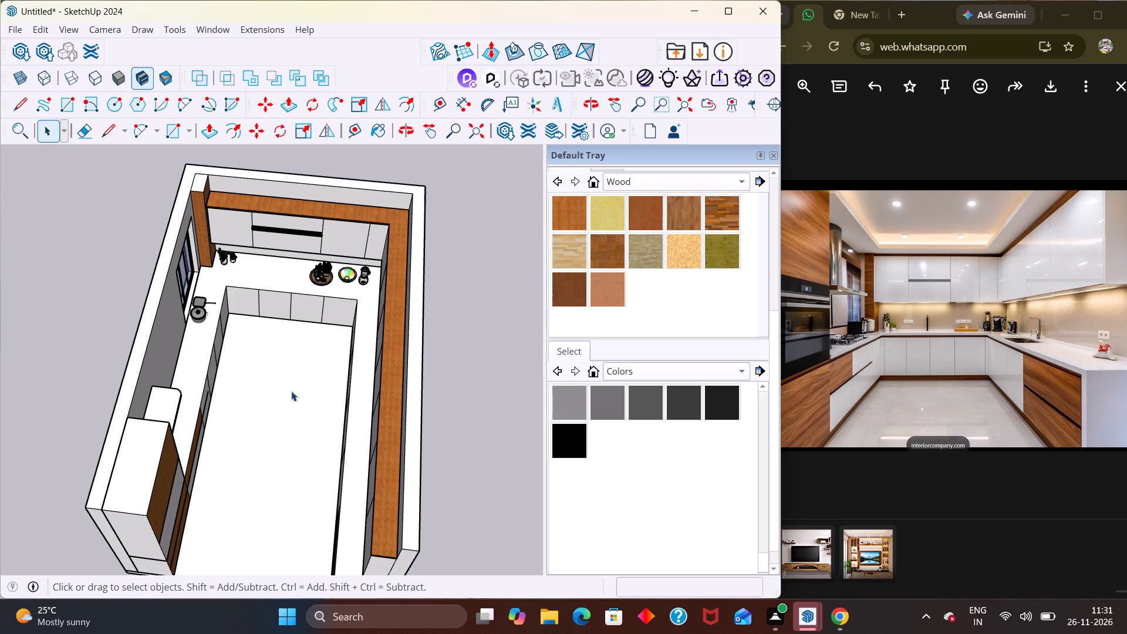
middle_drag(266, 397, 239, 274)
scroll(227, 251, up, 2)
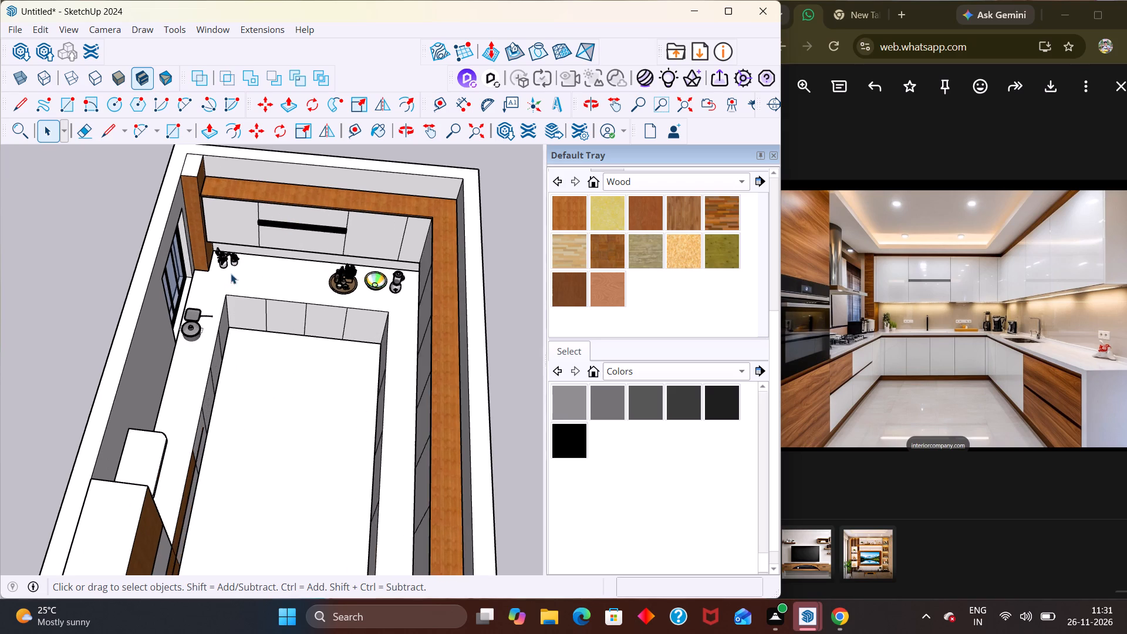
middle_drag(231, 277, 224, 184)
scroll(228, 279, up, 3)
middle_drag(231, 249, 231, 187)
scroll(232, 318, up, 4)
middle_drag(227, 319, 219, 319)
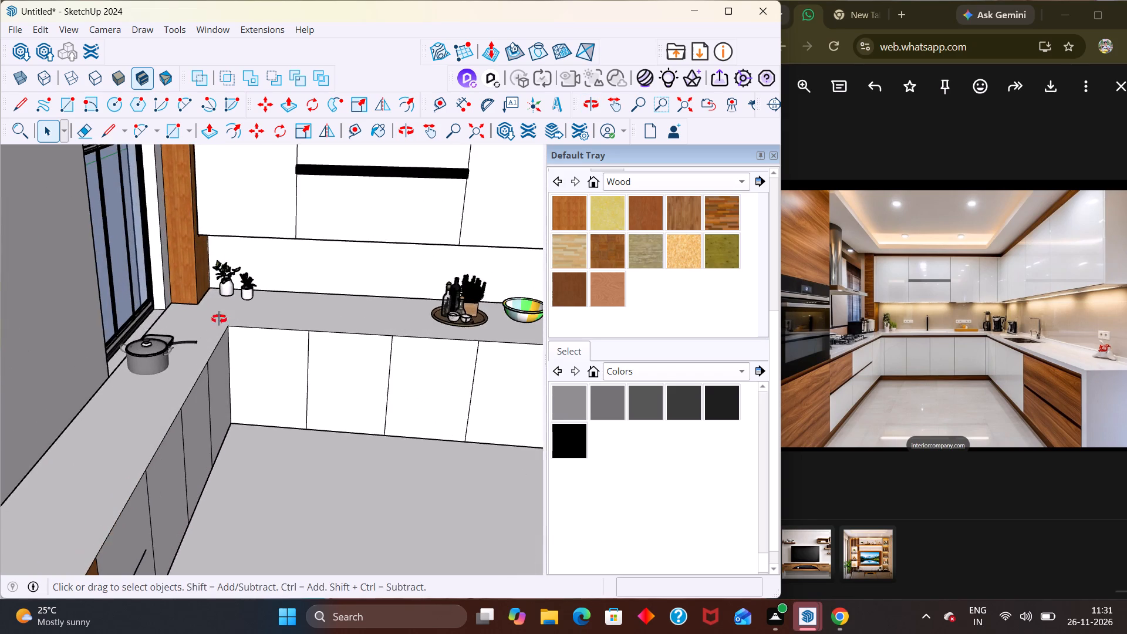
middle_drag(219, 319, 148, 330)
scroll(246, 256, up, 3)
middle_drag(251, 314, 306, 193)
scroll(254, 276, up, 2)
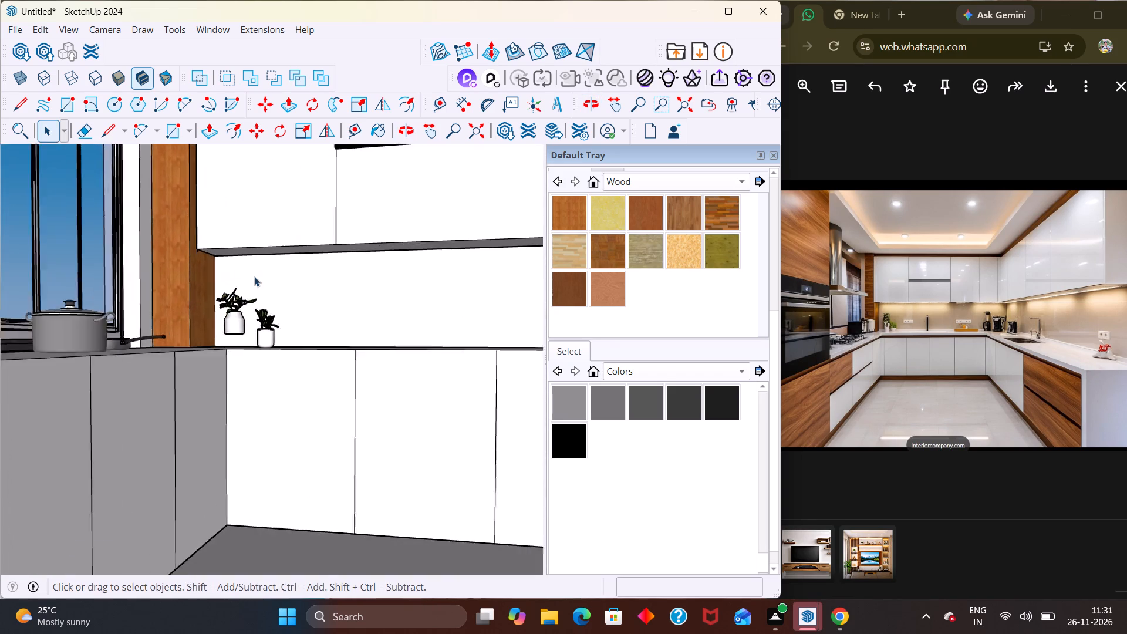
scroll(254, 276, up, 9)
click(207, 377)
key(m)
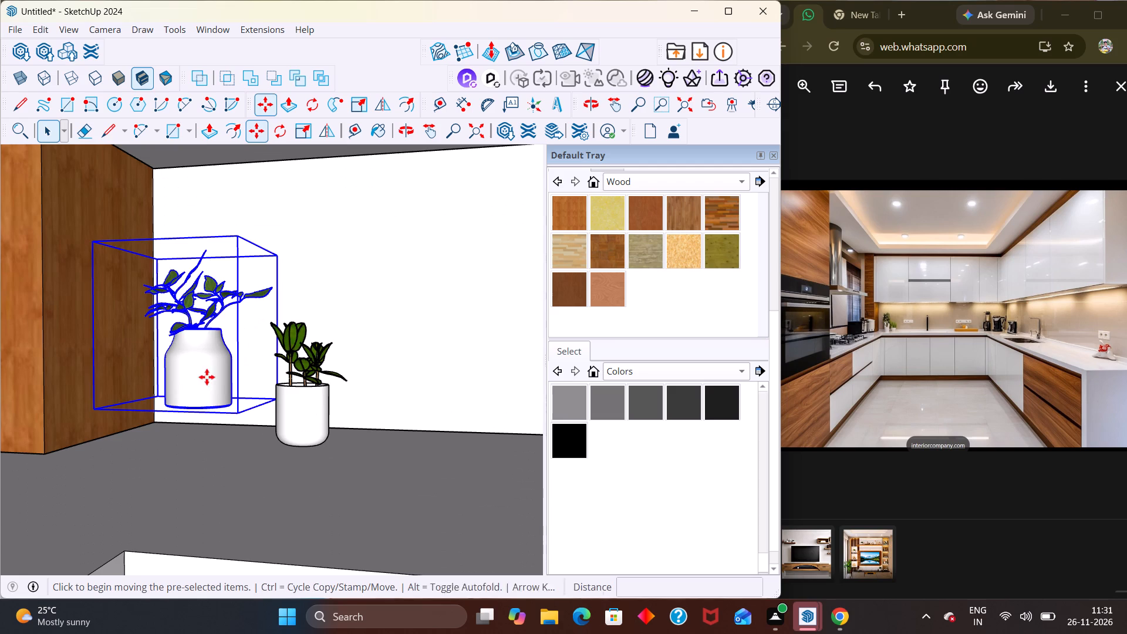
click(241, 412)
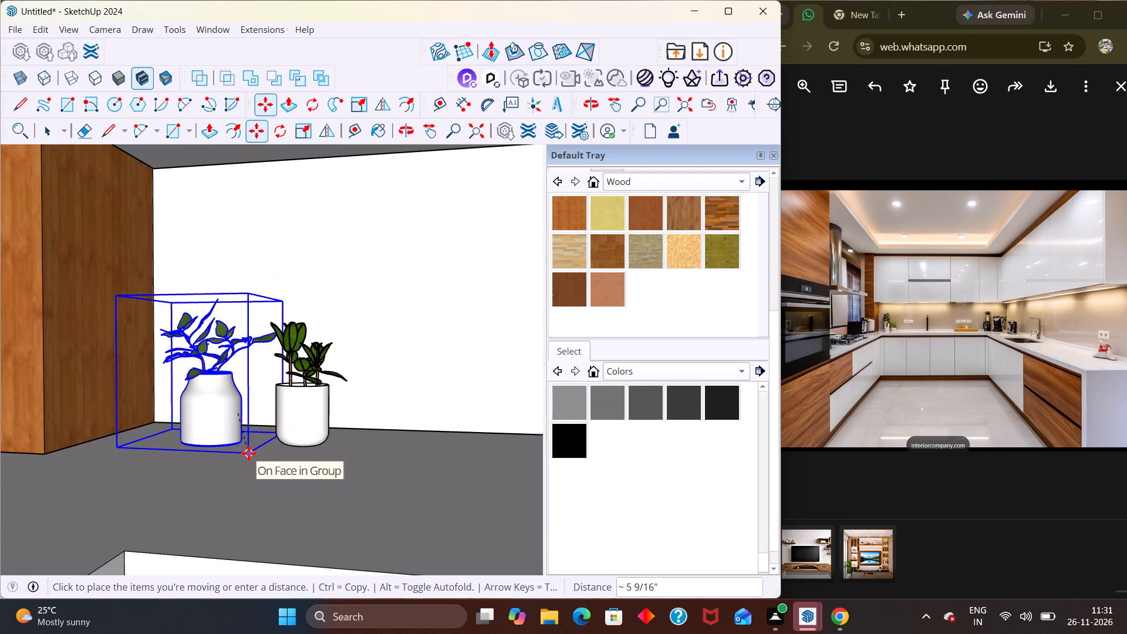
key(Escape)
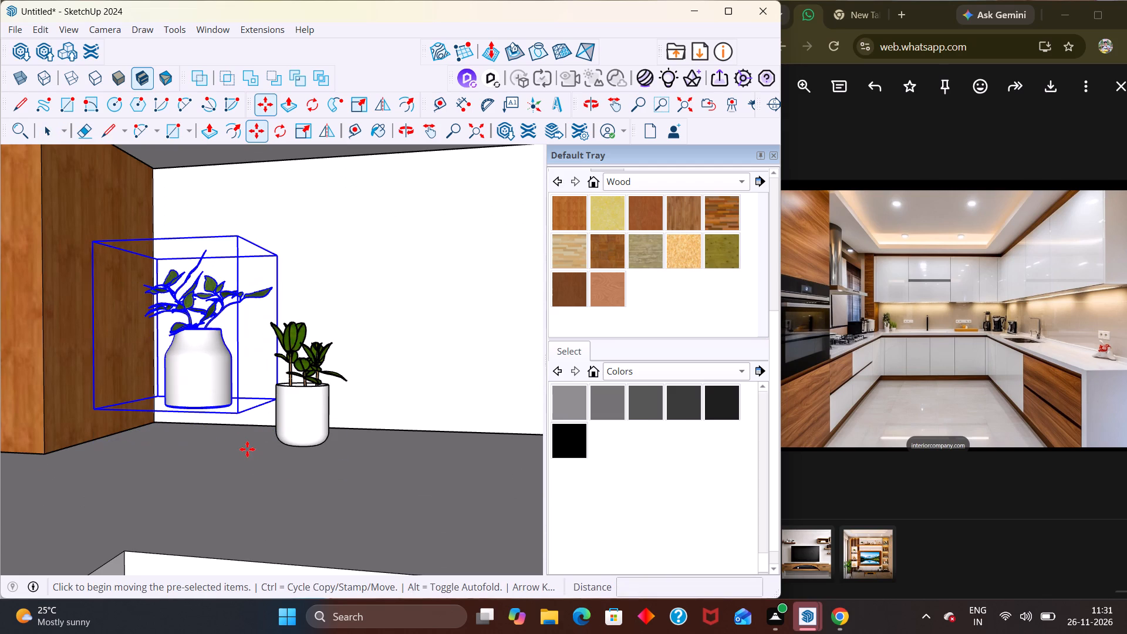
key(Delete)
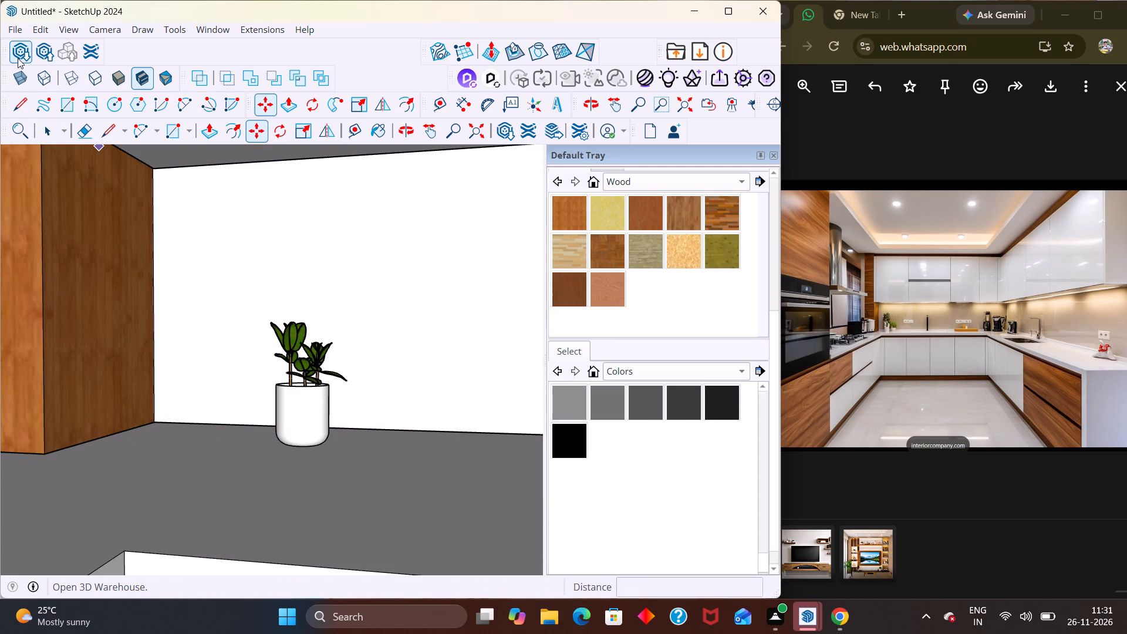
Open 3D Warehouse and browse the SMALL PLANT models for a replacement plant.
click(18, 58)
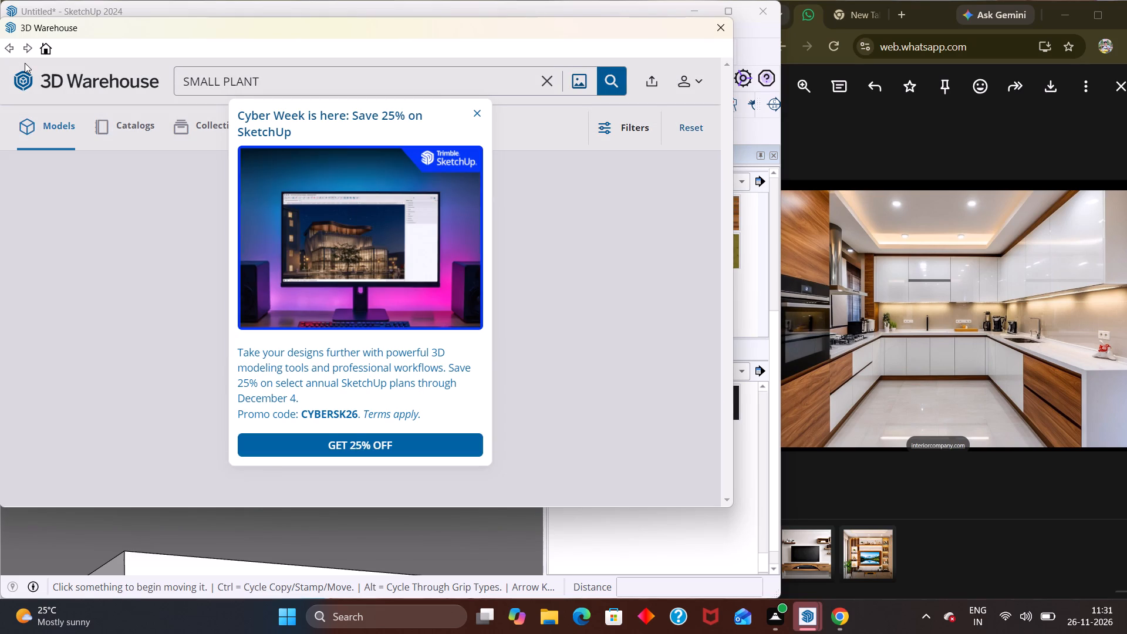
click(473, 114)
scroll(301, 275, down, 6)
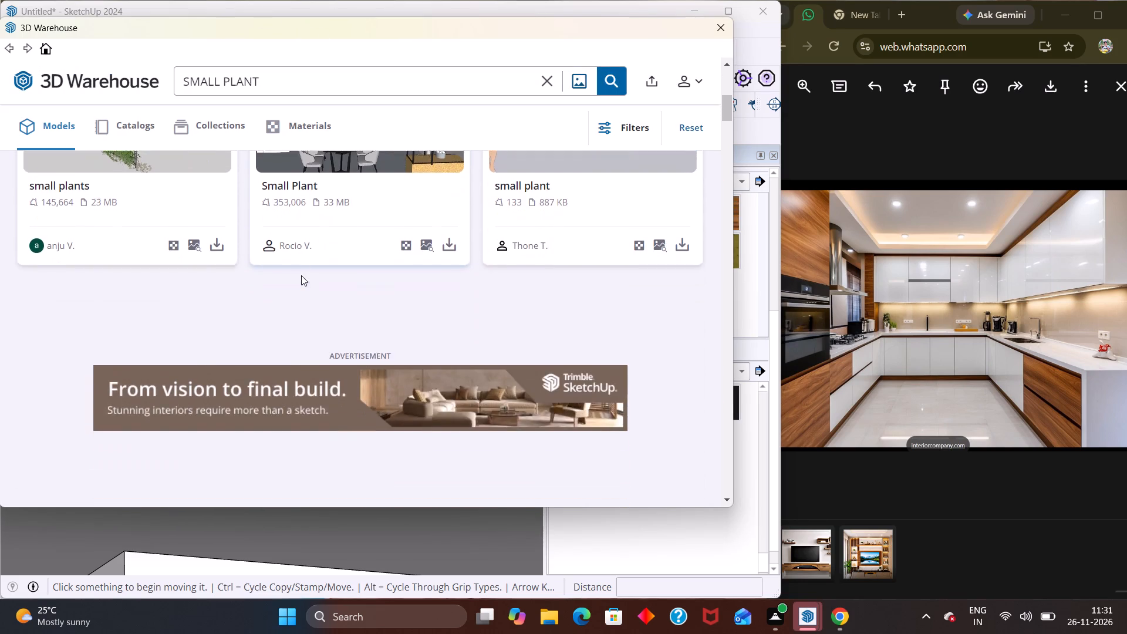
scroll(301, 275, down, 5)
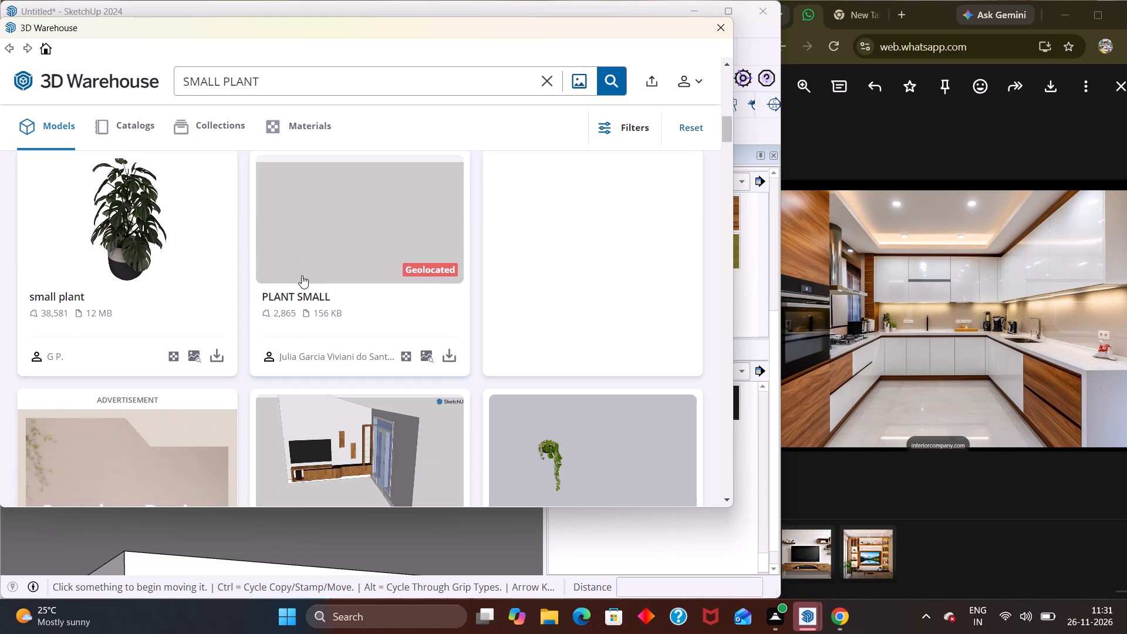
scroll(318, 279, down, 3)
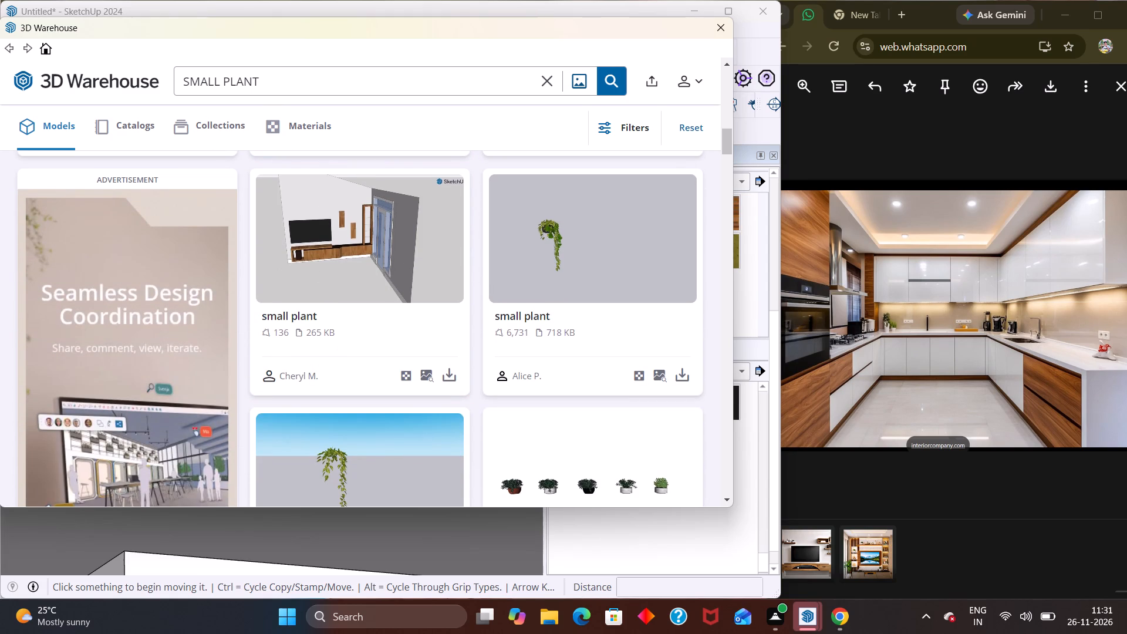
Search 3D Warehouse for PLANT SMALL.
click(266, 77)
key(BackSpace)
key(BackSpace)
key(BackSpace)
key(BackSpace)
key(BackSpace)
key(BackSpace)
key(BackSpace)
key(BackSpace)
key(BackSpace)
key(BackSpace)
key(BackSpace)
key(BackSpace)
key(BackSpace)
key(BackSpace)
key(BackSpace)
key(BackSpace)
key(BackSpace)
text(PLANT SMALL)
key(Return)
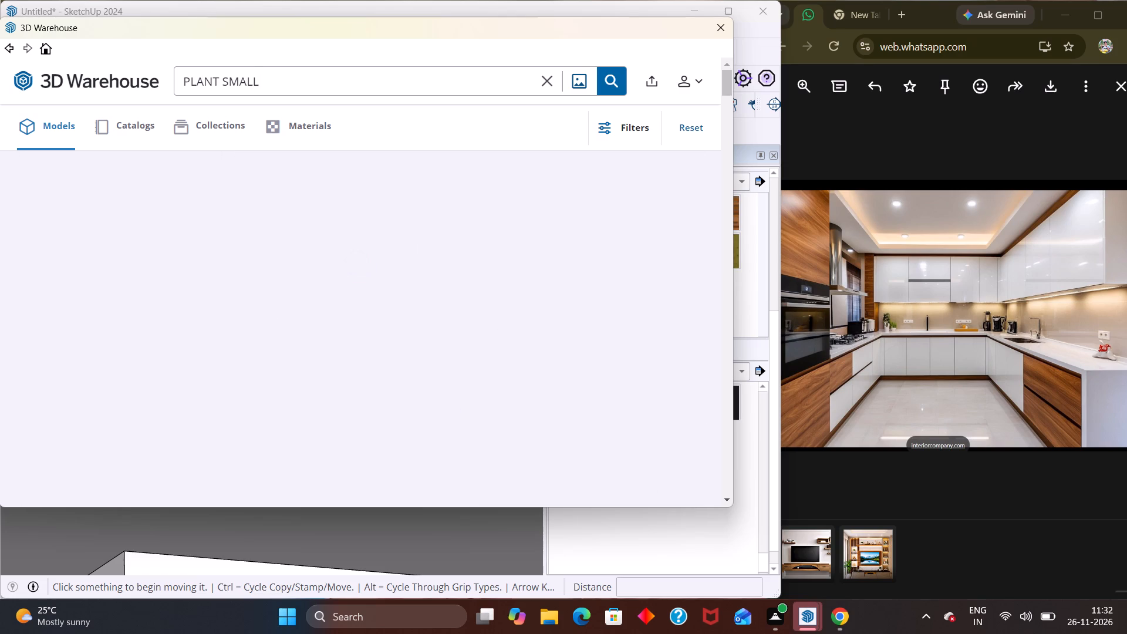
Find the Small Plant for Decor model by Vis-Learning Group in the results and load it directly into the model.
scroll(288, 173, down, 5)
scroll(288, 207, up, 1)
scroll(289, 209, down, 2)
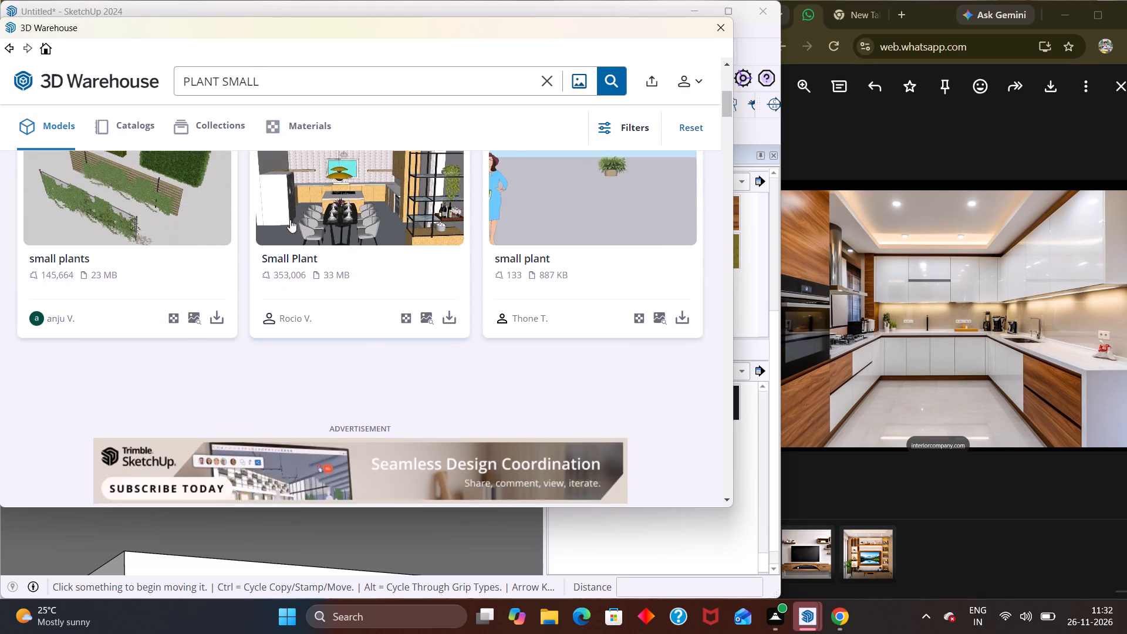
scroll(290, 220, down, 4)
scroll(293, 286, down, 6)
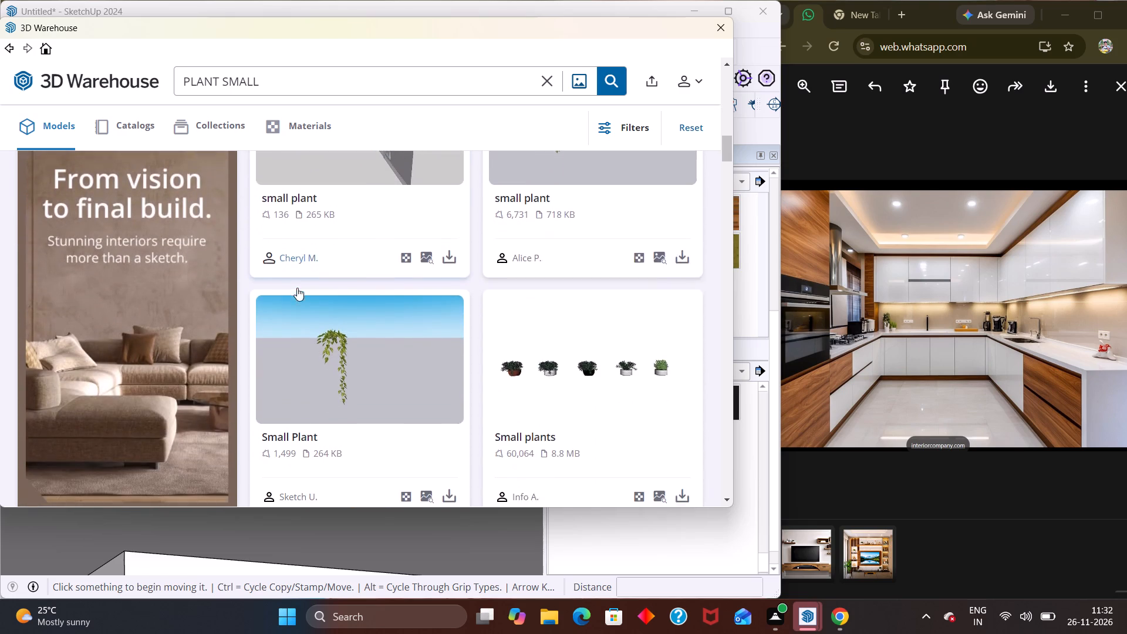
scroll(297, 286, down, 5)
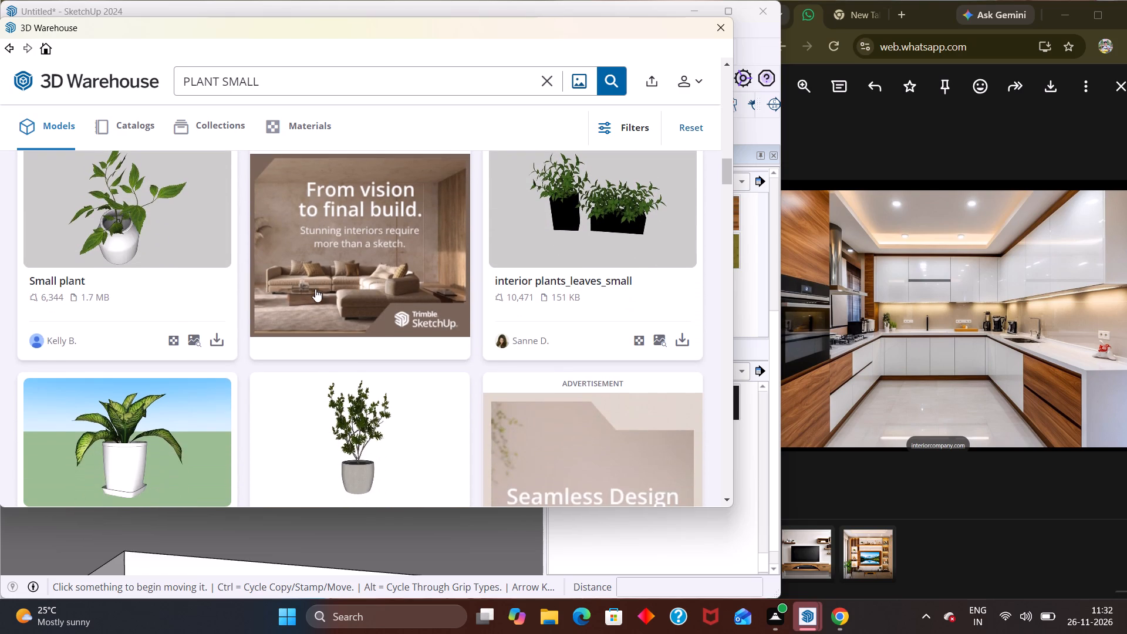
scroll(316, 286, down, 2)
scroll(222, 308, down, 1)
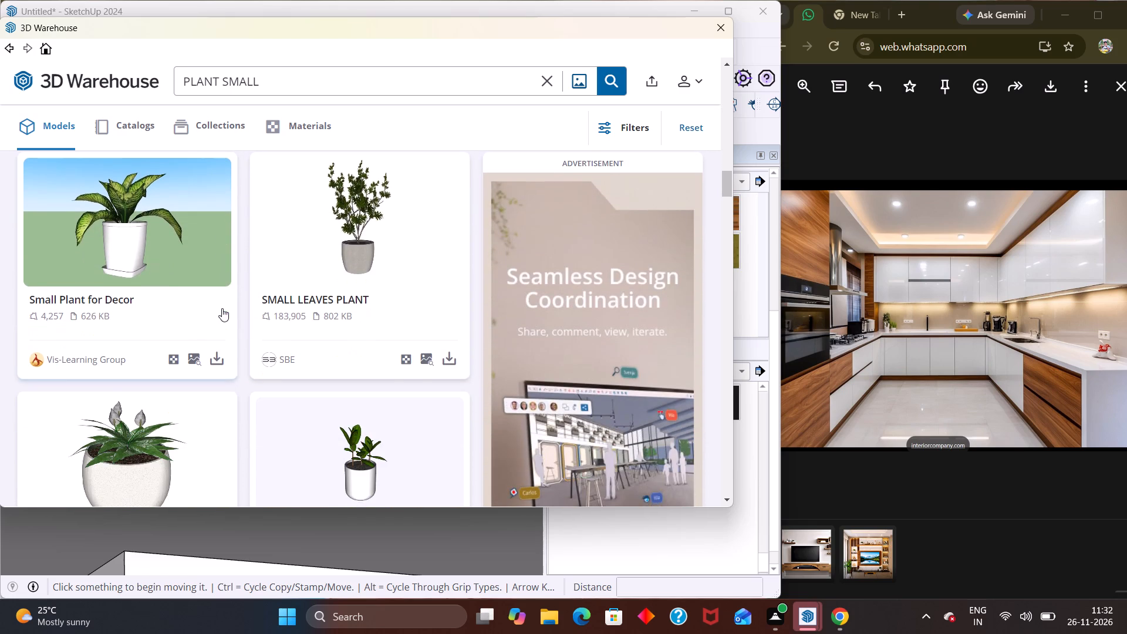
scroll(222, 308, down, 12)
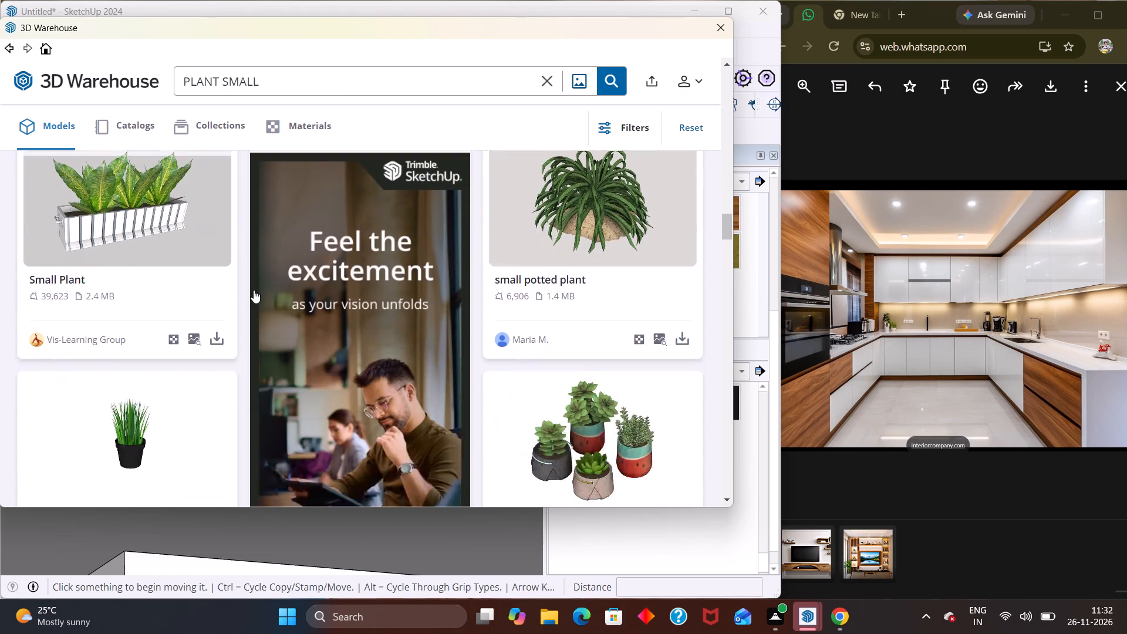
scroll(255, 289, up, 12)
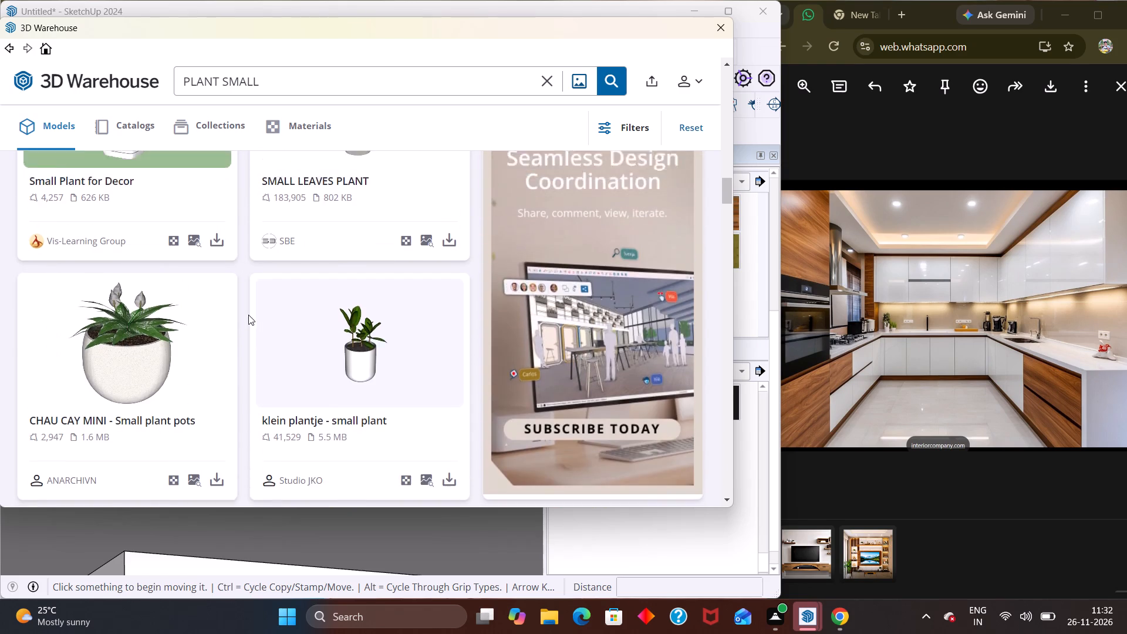
scroll(248, 315, up, 1)
click(214, 436)
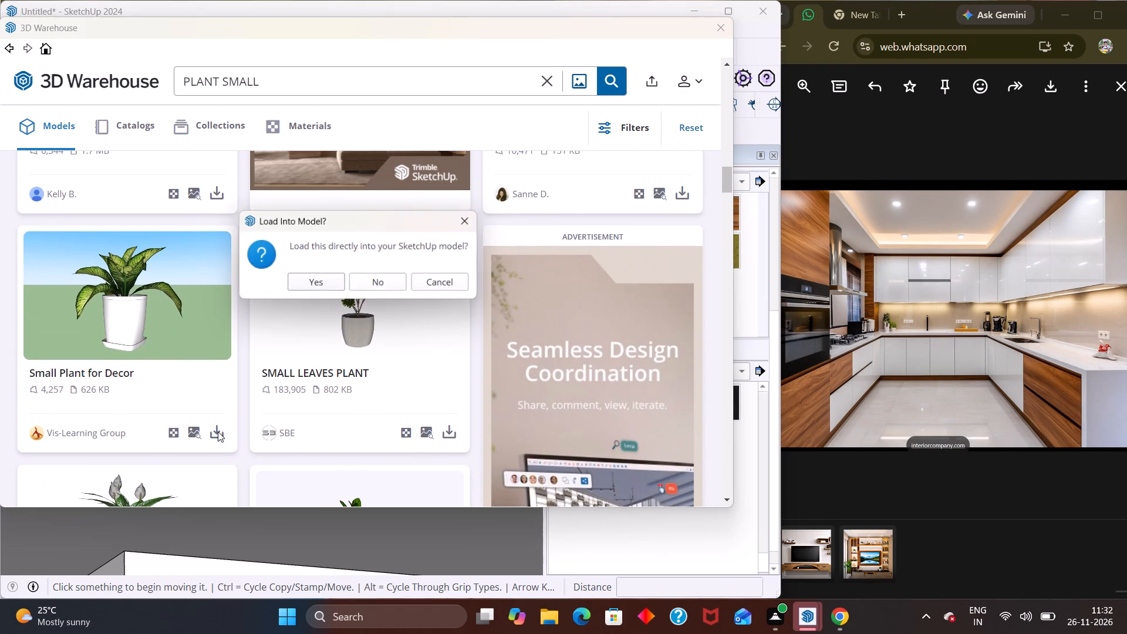
click(313, 276)
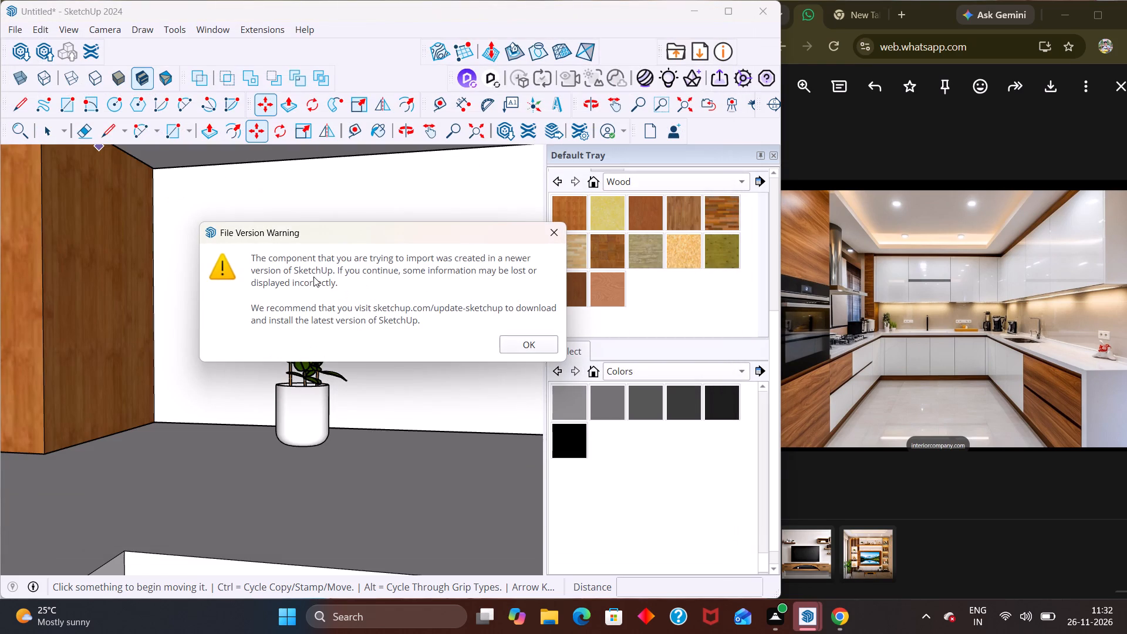
click(502, 342)
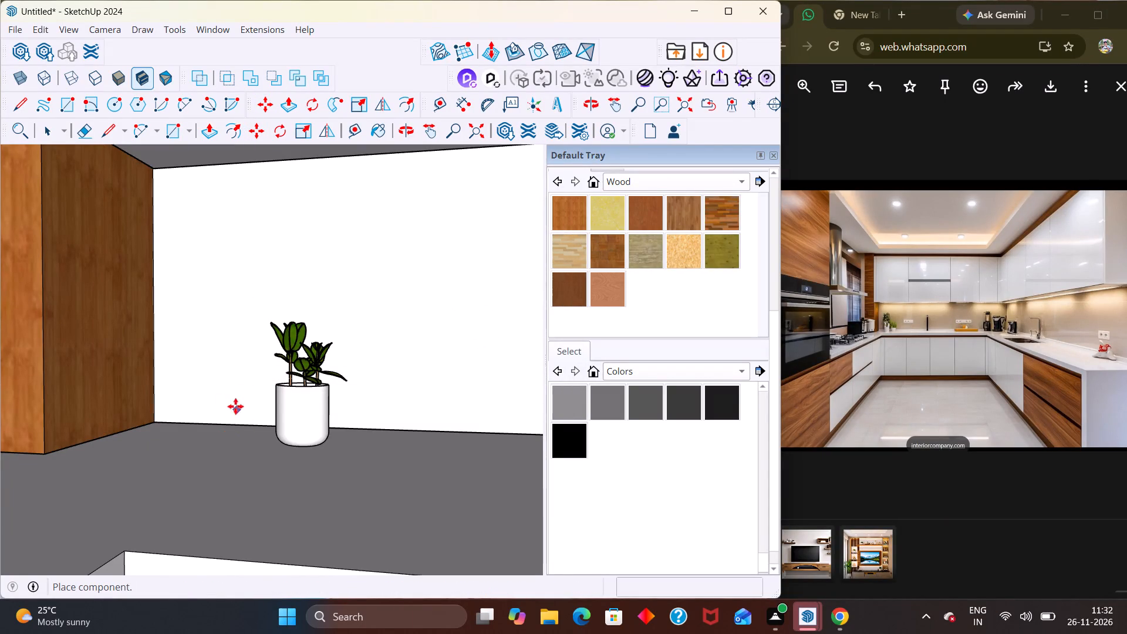
Place the loaded plant on the countertop near the back corner, in front of the small potted plant.
scroll(250, 373, down, 7)
middle_drag(282, 364, 194, 532)
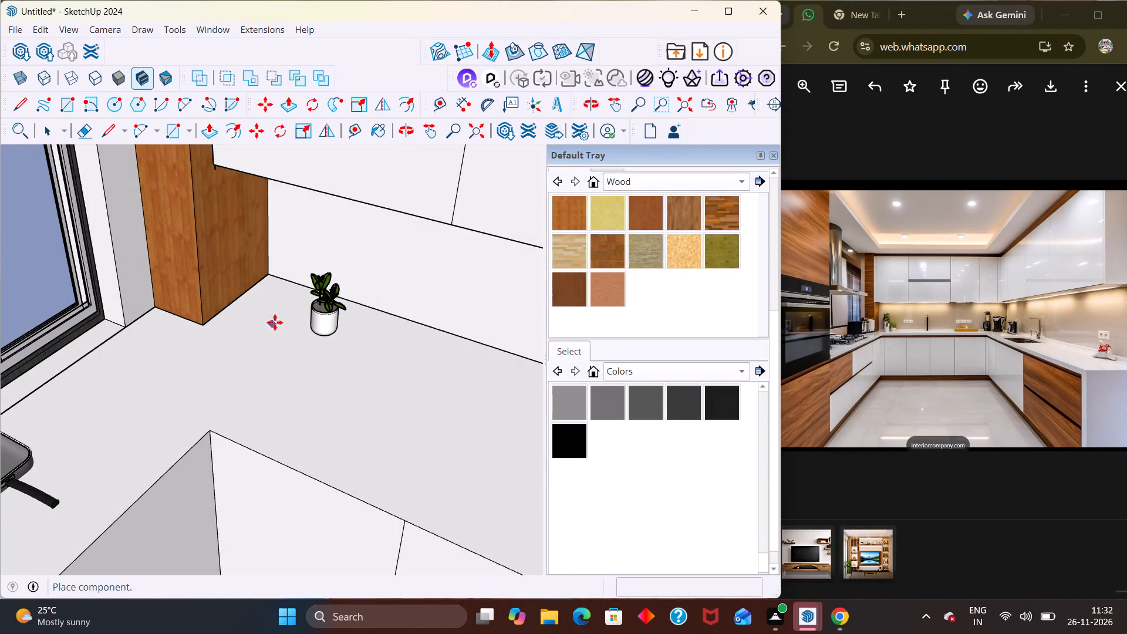
scroll(271, 325, down, 10)
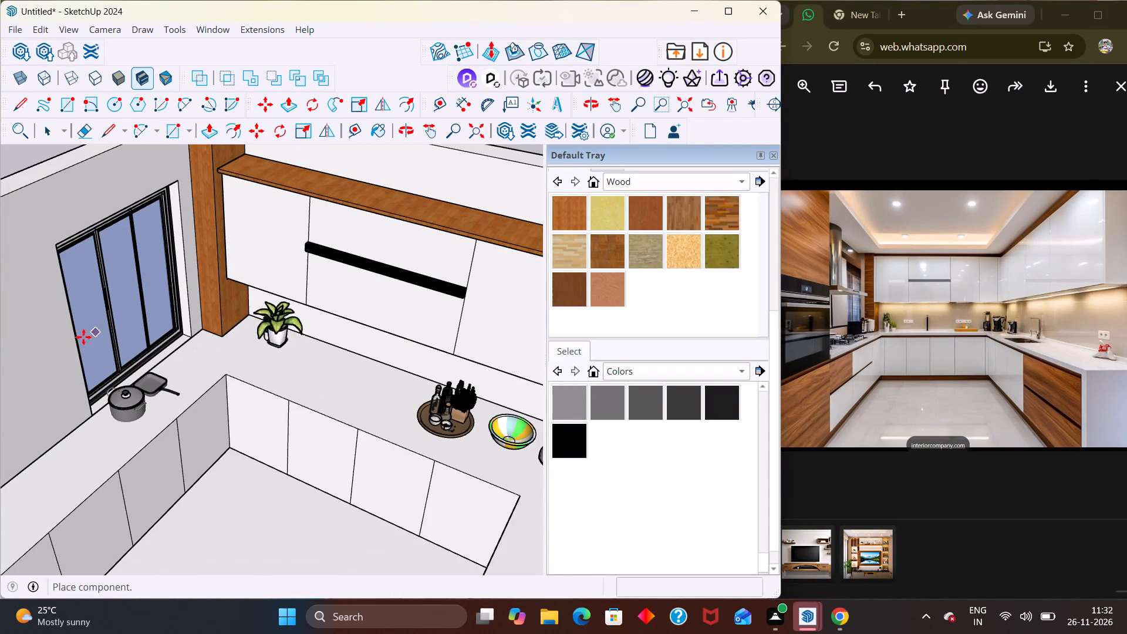
scroll(79, 337, up, 2)
scroll(79, 337, down, 1)
scroll(70, 337, up, 5)
scroll(242, 315, up, 4)
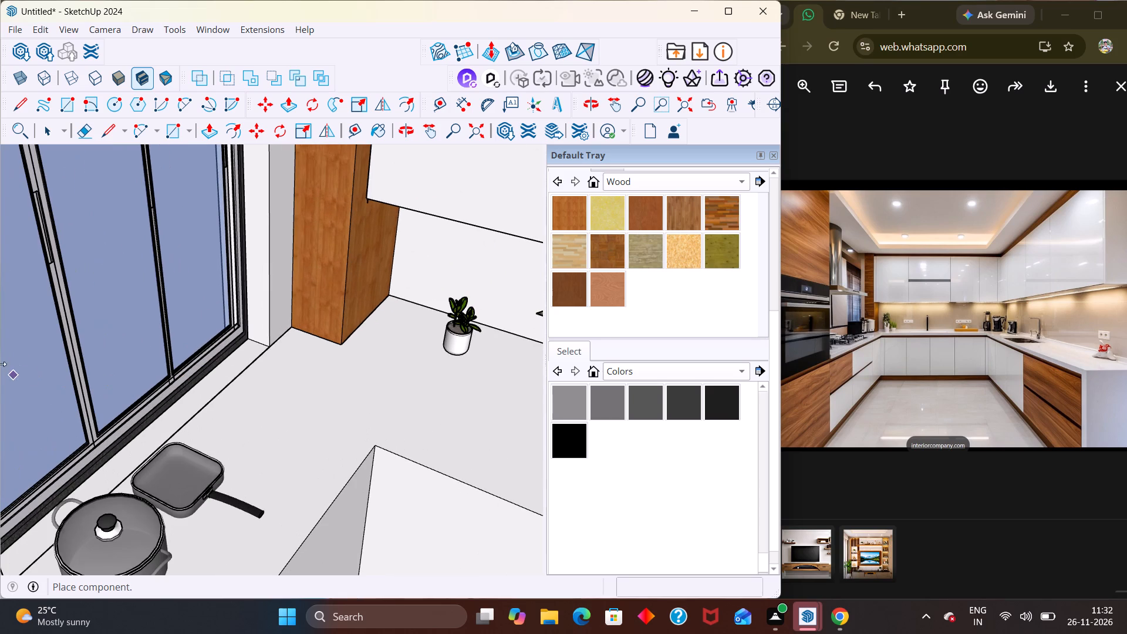
scroll(176, 291, down, 1)
scroll(169, 292, up, 1)
scroll(149, 297, down, 8)
scroll(80, 388, up, 2)
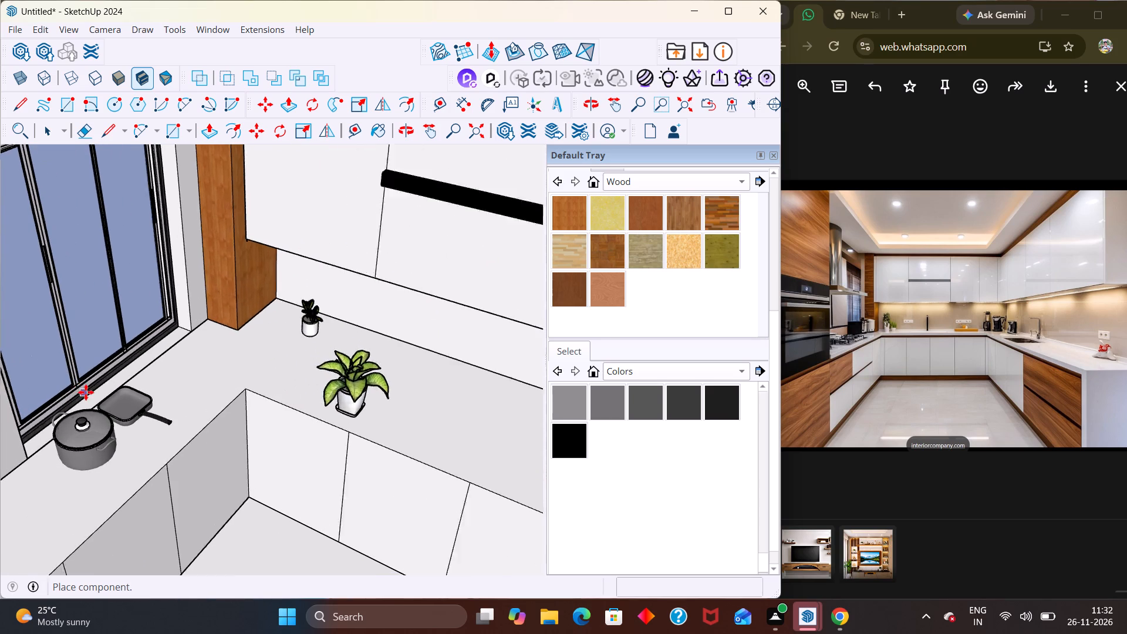
scroll(86, 392, up, 2)
scroll(99, 399, down, 1)
scroll(99, 399, up, 2)
click(94, 379)
Move the new plant about 2' 11 3/4" into the countertop corner, between the wooden column and the small potted plant.
scroll(77, 365, down, 8)
scroll(78, 365, up, 1)
scroll(284, 370, up, 2)
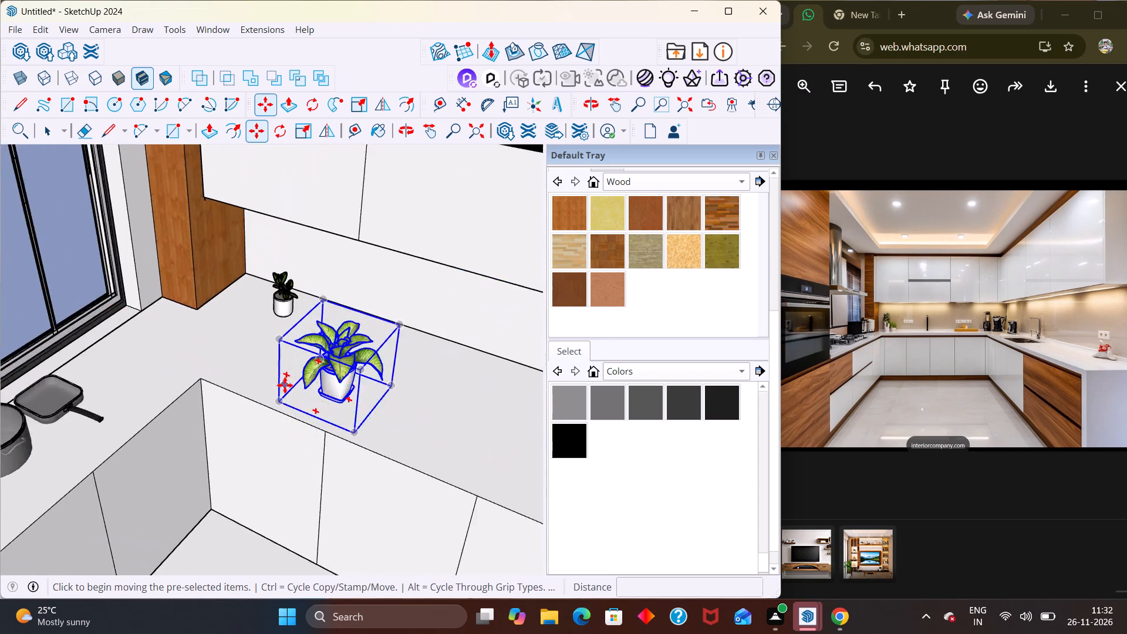
scroll(285, 385, up, 6)
key(m)
click(407, 466)
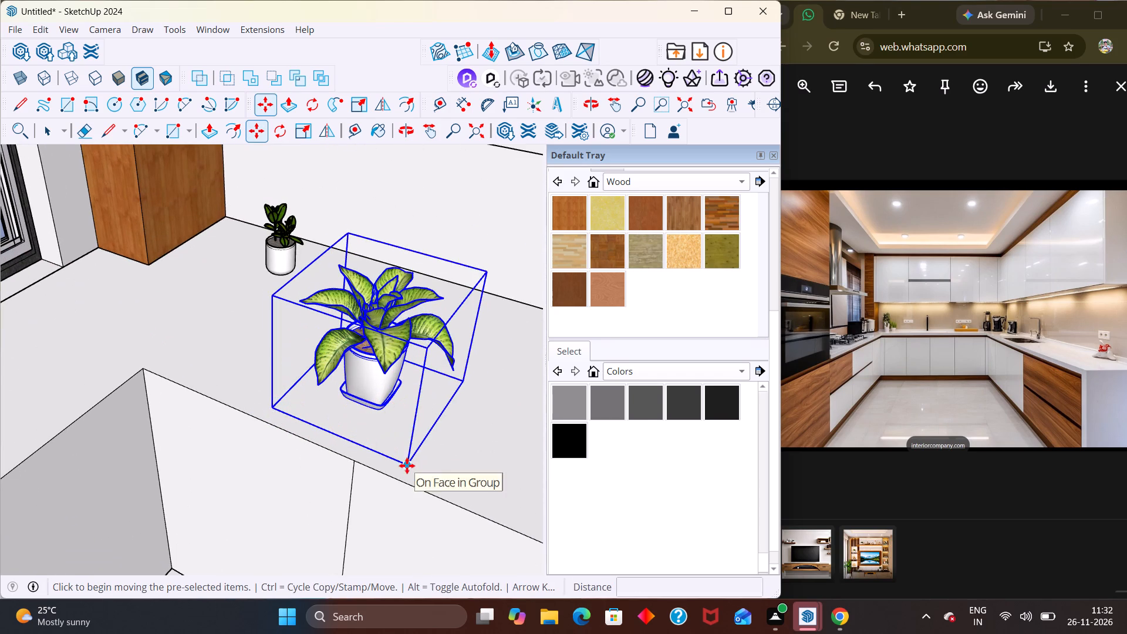
scroll(254, 305, up, 6)
click(239, 287)
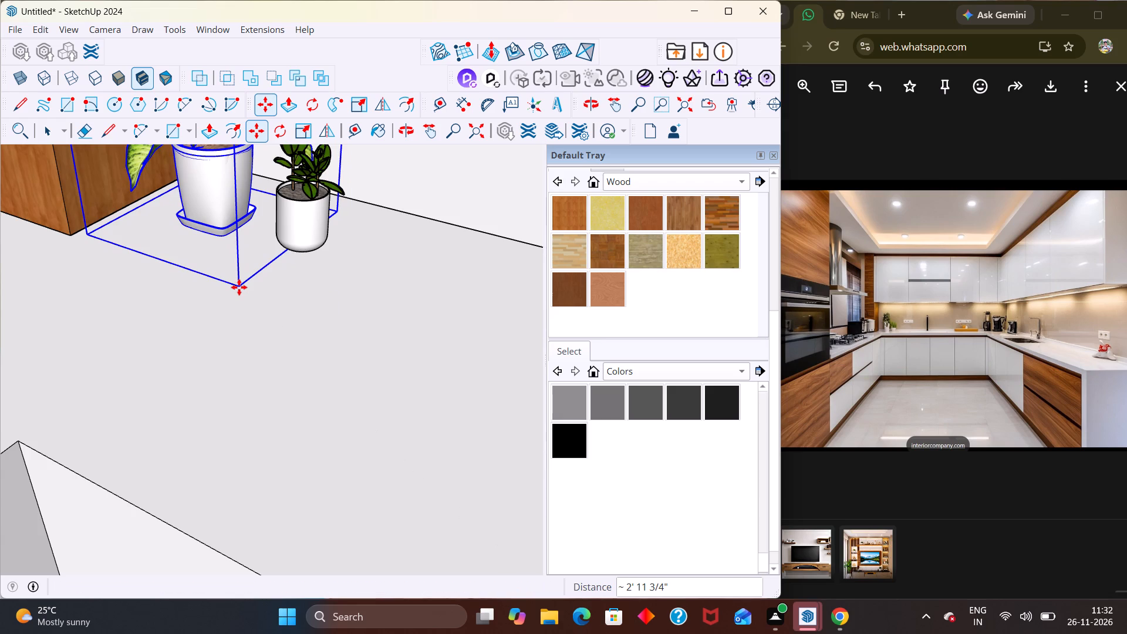
scroll(244, 278, up, 1)
scroll(246, 274, down, 12)
key(space)
Deselect the new plant and inspect how the two potted plants sit in the countertop corner.
scroll(261, 278, down, 10)
scroll(287, 262, up, 1)
scroll(271, 356, down, 5)
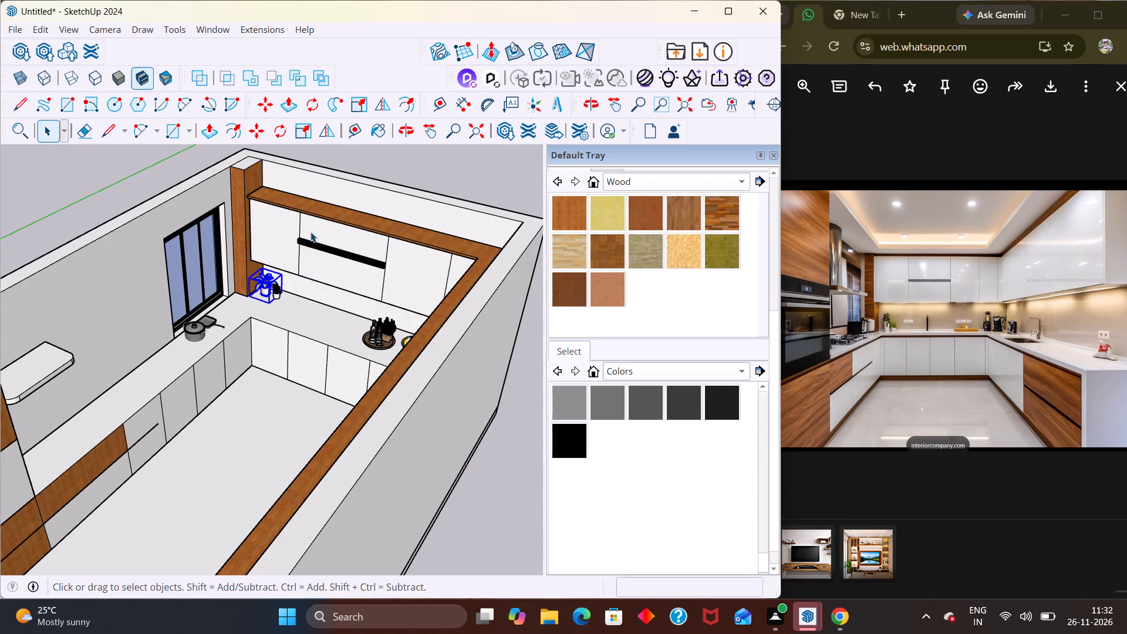
click(451, 156)
middle_drag(257, 289, 409, 131)
scroll(326, 231, up, 1)
scroll(227, 319, up, 5)
middle_drag(221, 350, 160, 389)
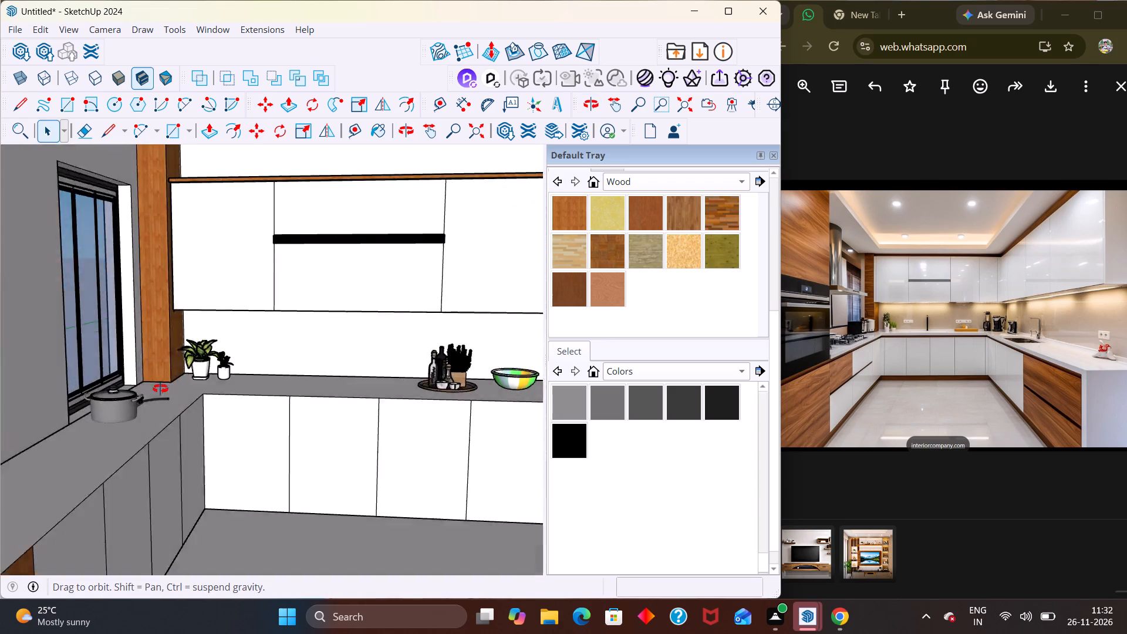
middle_drag(160, 389, 158, 347)
scroll(114, 394, up, 5)
scroll(194, 360, up, 3)
middle_drag(235, 406, 176, 483)
scroll(257, 329, up, 5)
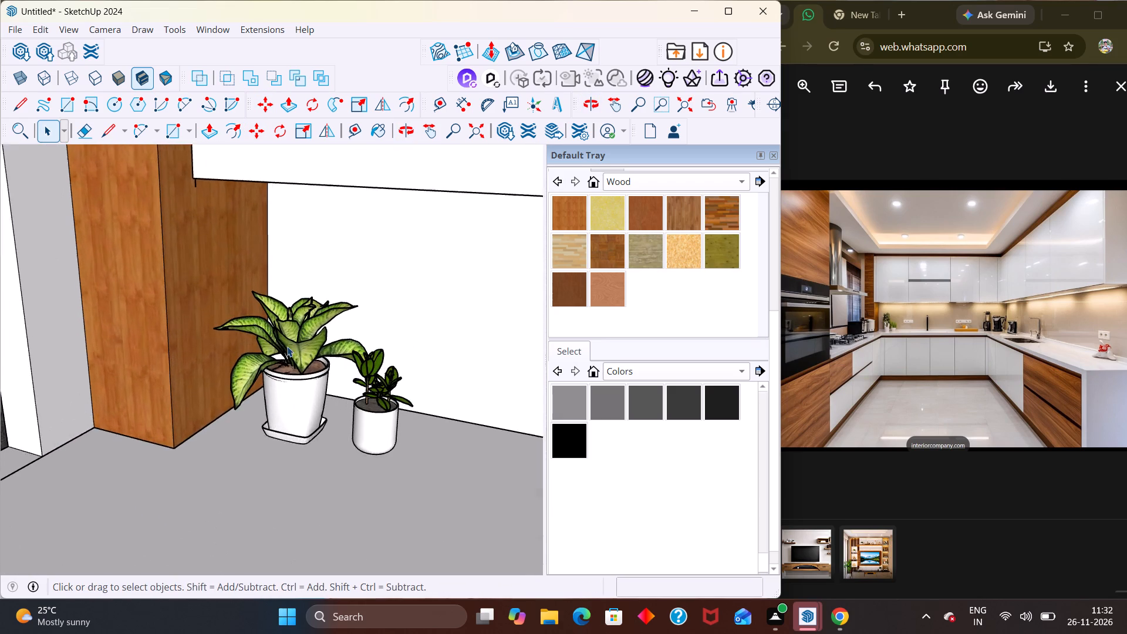
Move the small potted plant slightly along the countertop, away from the larger plant.
scroll(287, 346, up, 2)
click(383, 448)
key(m)
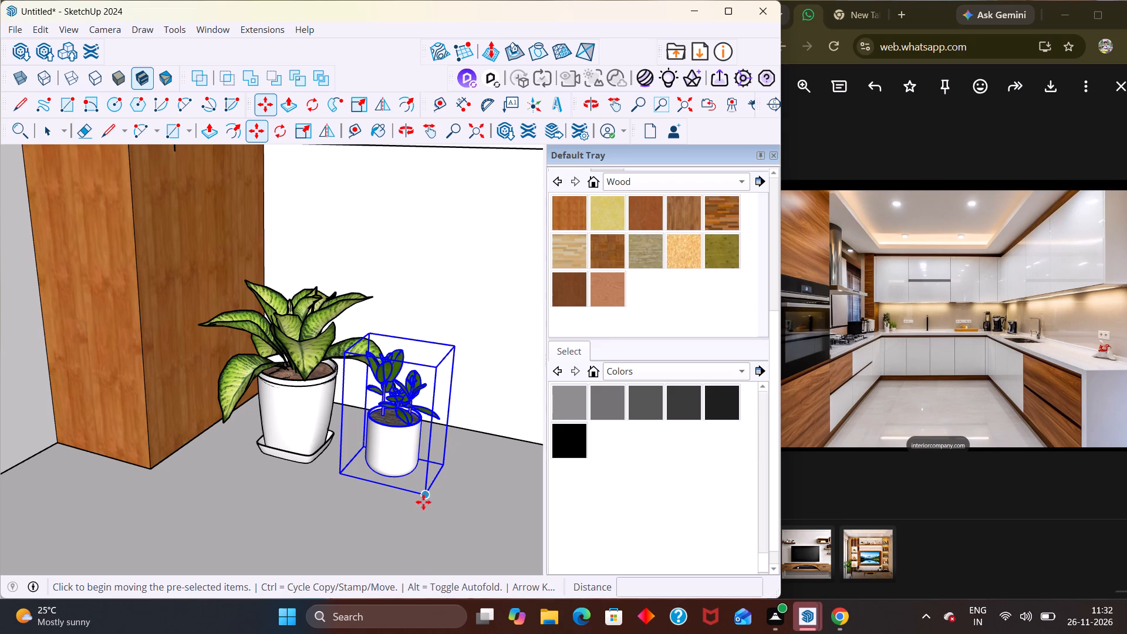
click(430, 497)
click(457, 514)
click(303, 450)
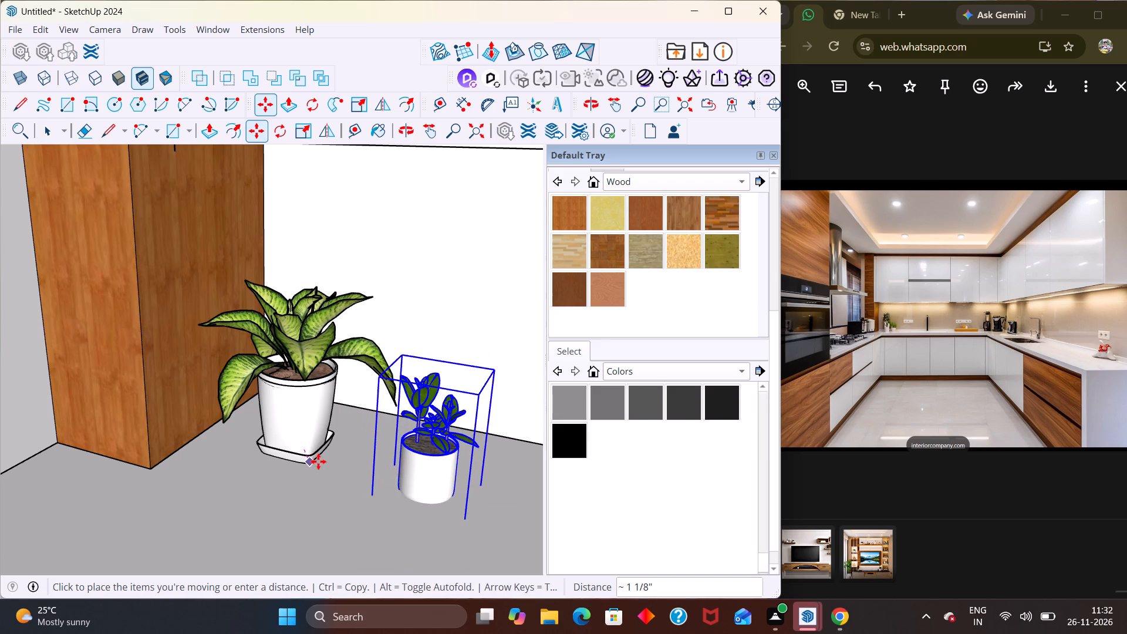
key(space)
Move the larger potted plant slightly away from the wooden column, towards the small plant.
click(303, 439)
key(m)
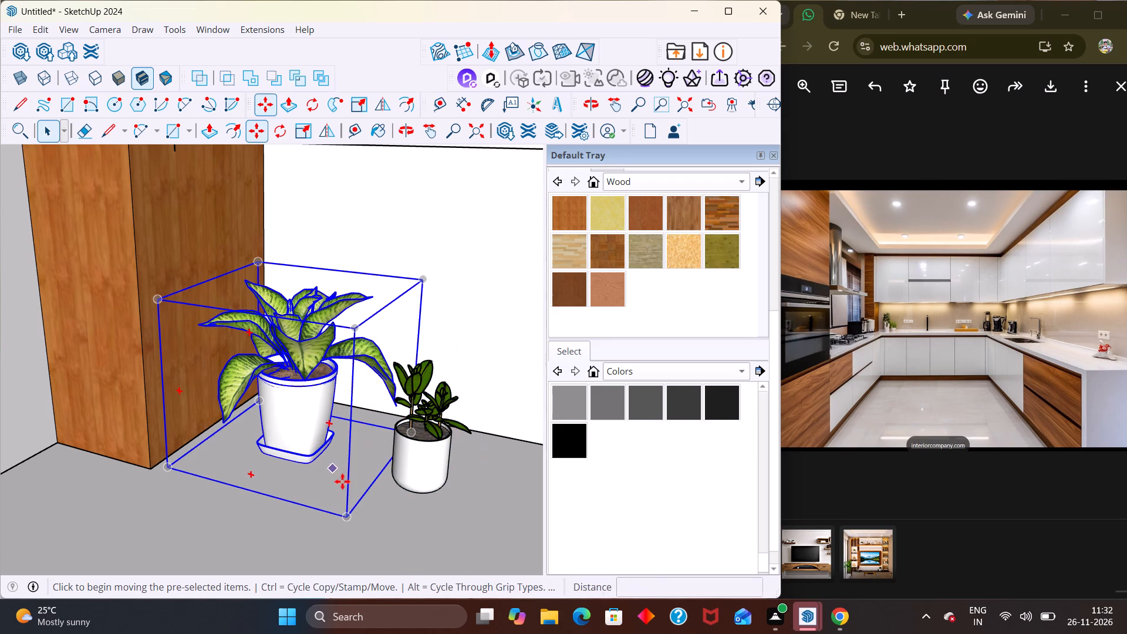
click(345, 516)
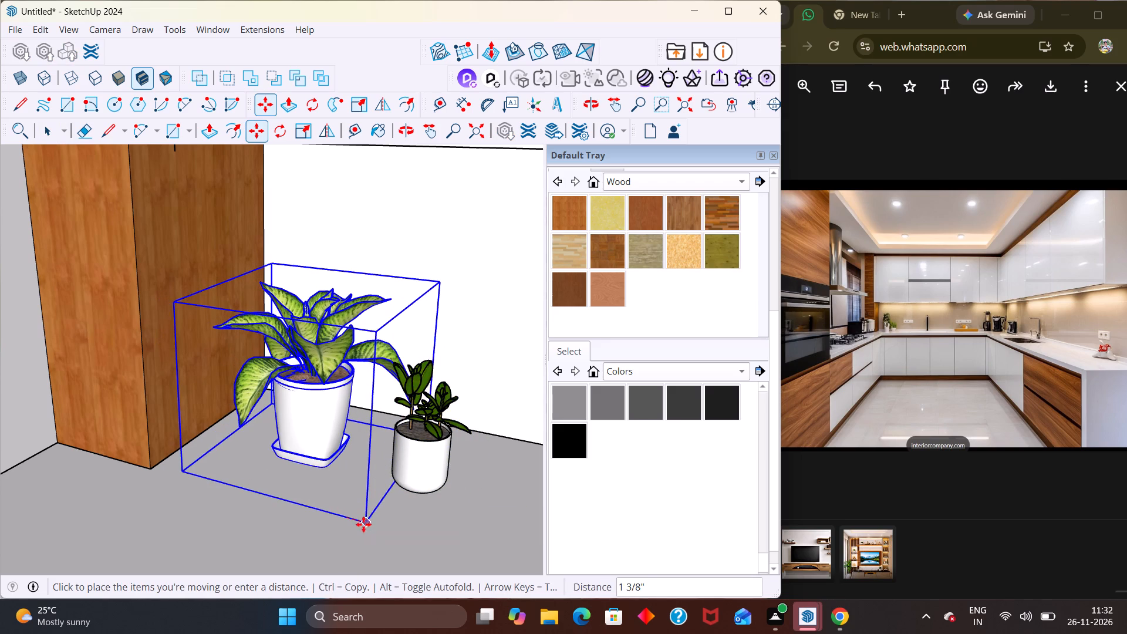
click(373, 508)
scroll(378, 412, up, 1)
scroll(379, 412, down, 11)
key(space)
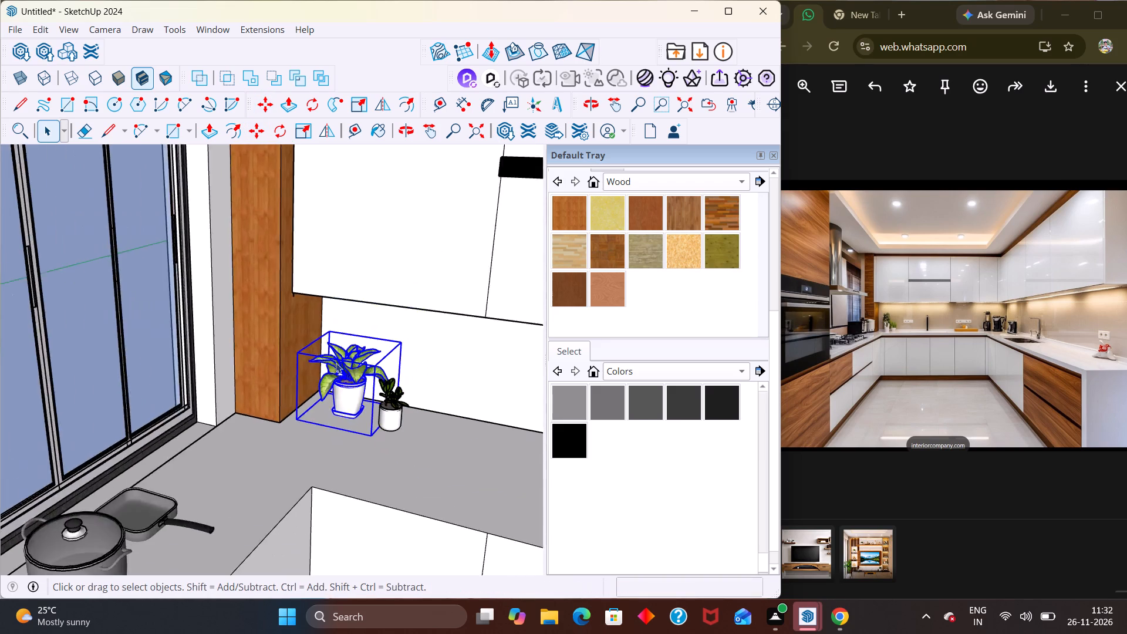
Deselect the larger plant and inspect the spacing of both potted plants on the countertop from several angles.
scroll(336, 363, down, 12)
scroll(316, 353, up, 1)
scroll(316, 353, down, 2)
click(366, 218)
middle_drag(359, 360, 459, 319)
scroll(475, 313, up, 3)
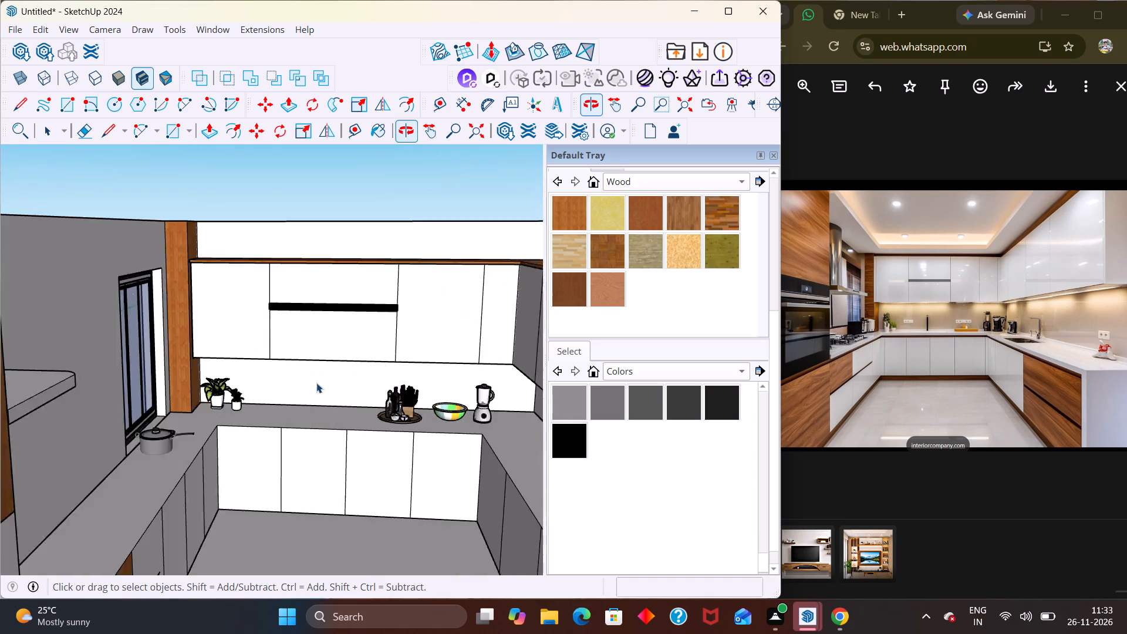
scroll(316, 383, up, 13)
scroll(164, 393, up, 2)
middle_drag(164, 393, 163, 336)
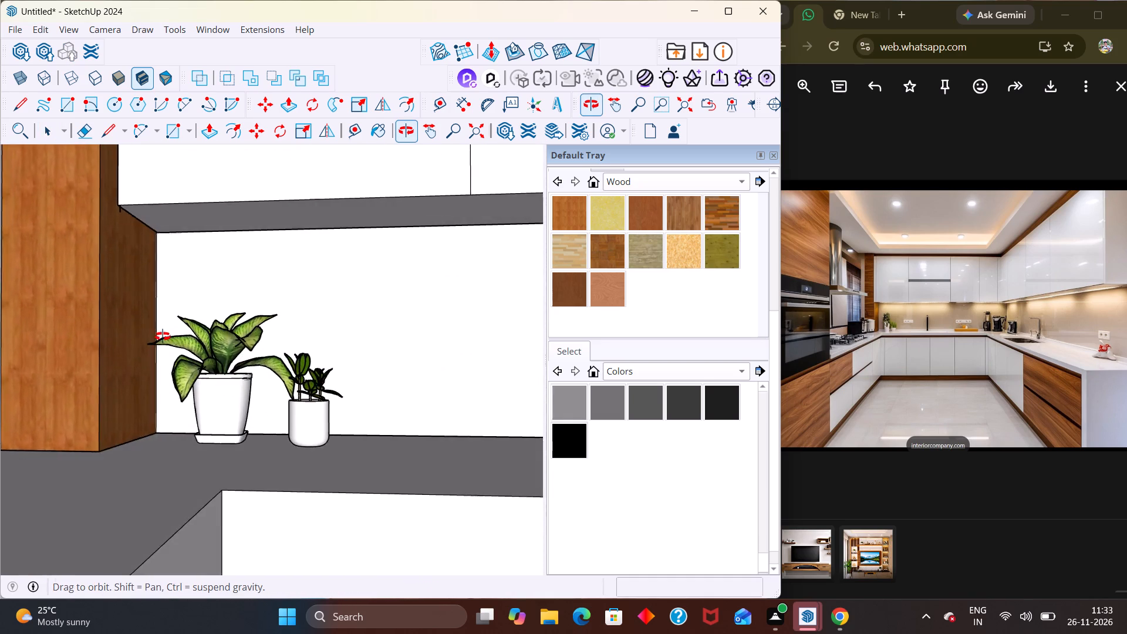
middle_drag(163, 336, 124, 315)
scroll(238, 431, up, 8)
middle_drag(283, 467, 207, 474)
scroll(201, 478, up, 1)
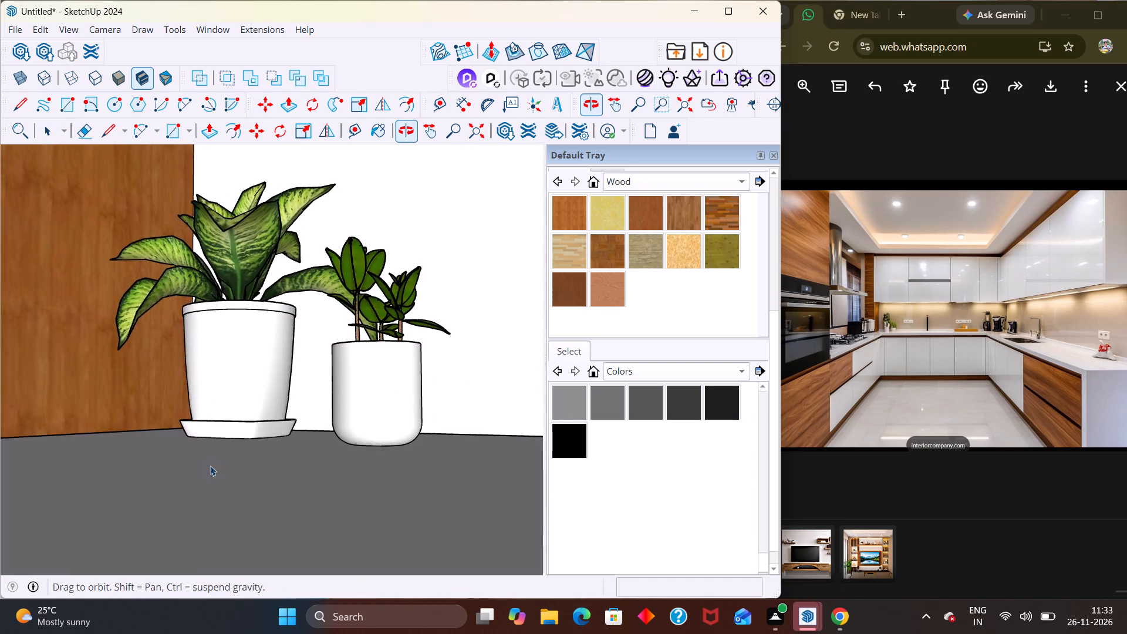
scroll(239, 418, down, 1)
scroll(243, 417, up, 1)
scroll(245, 416, down, 20)
scroll(245, 416, down, 10)
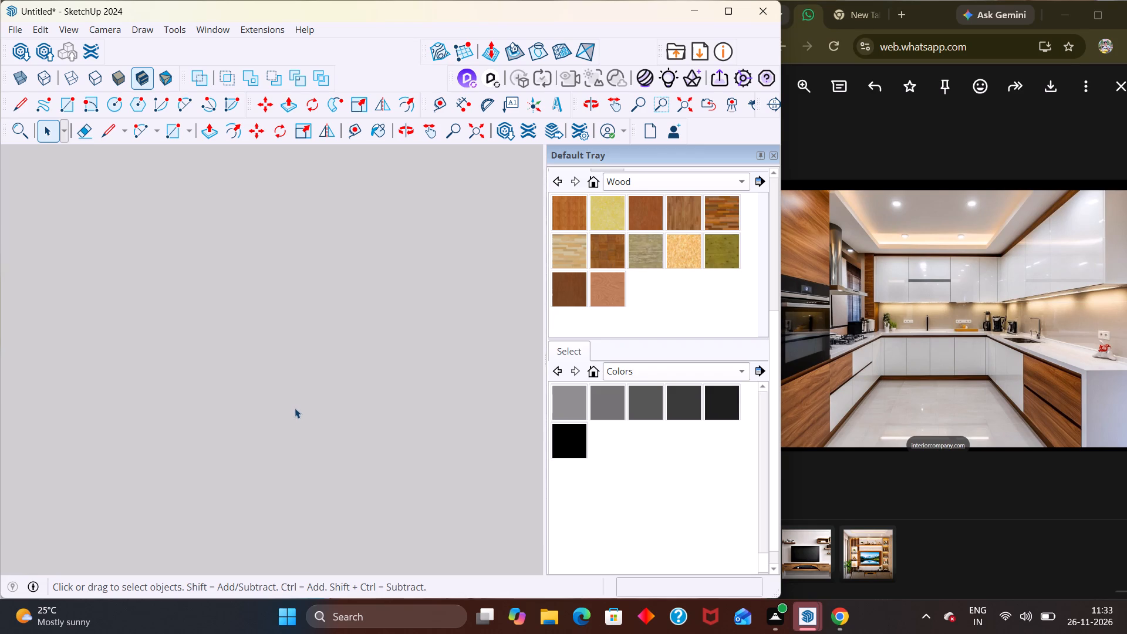
Zoom to the full model extents and review the whole kitchen, including the countertop corner with the plants.
key(shift+z)
scroll(295, 408, down, 3)
scroll(295, 409, up, 1)
scroll(295, 410, down, 2)
middle_drag(282, 436, 325, 524)
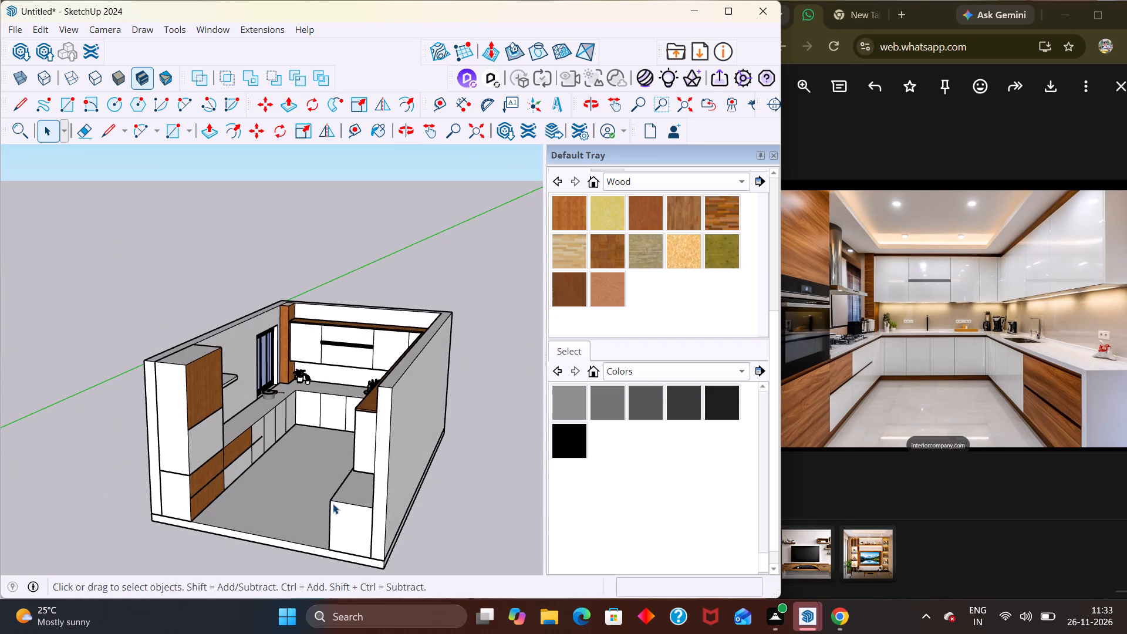
scroll(342, 494, down, 3)
middle_drag(333, 481, 406, 516)
scroll(406, 516, up, 7)
middle_drag(406, 516, 359, 409)
scroll(279, 321, down, 1)
scroll(279, 321, up, 7)
middle_drag(257, 415, 257, 506)
scroll(261, 355, up, 5)
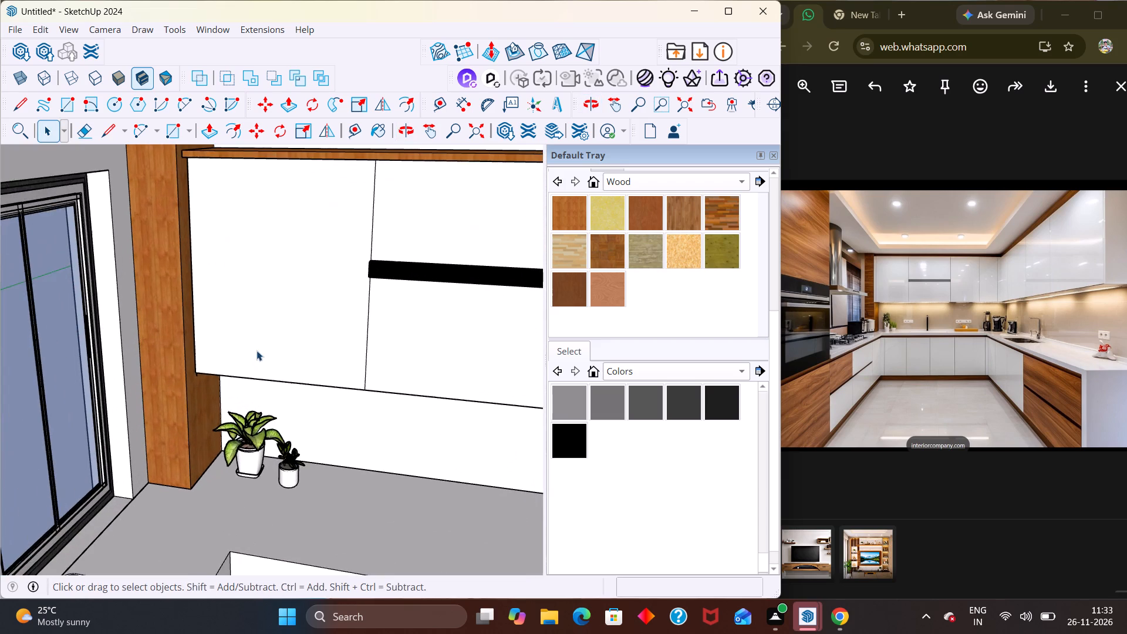
middle_drag(245, 494, 249, 524)
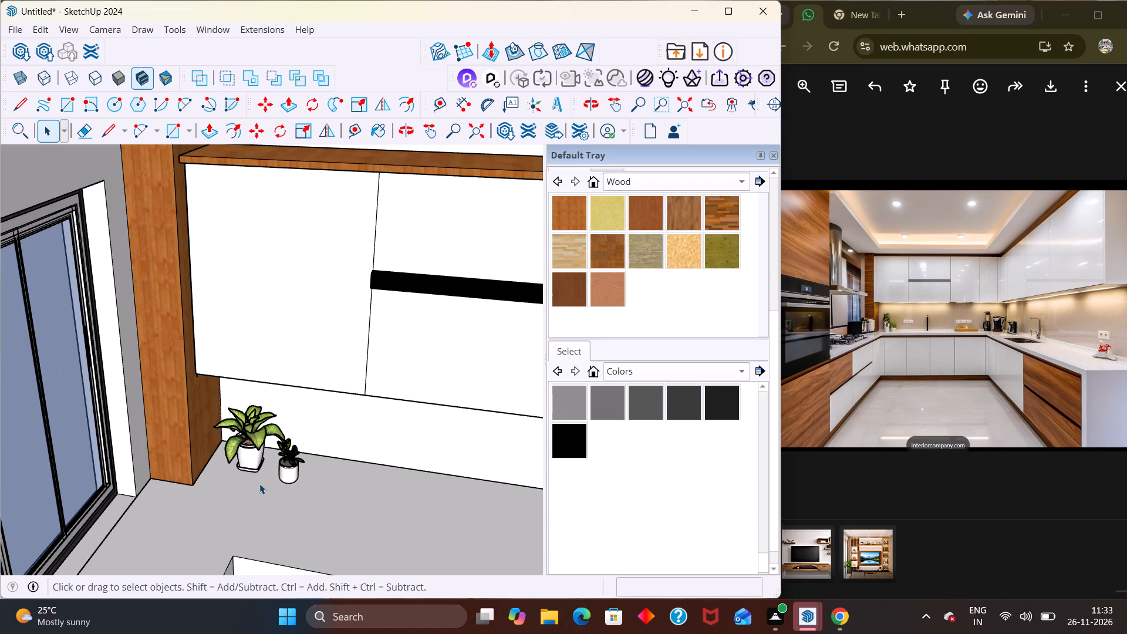
scroll(245, 392, down, 3)
scroll(968, 298, up, 3)
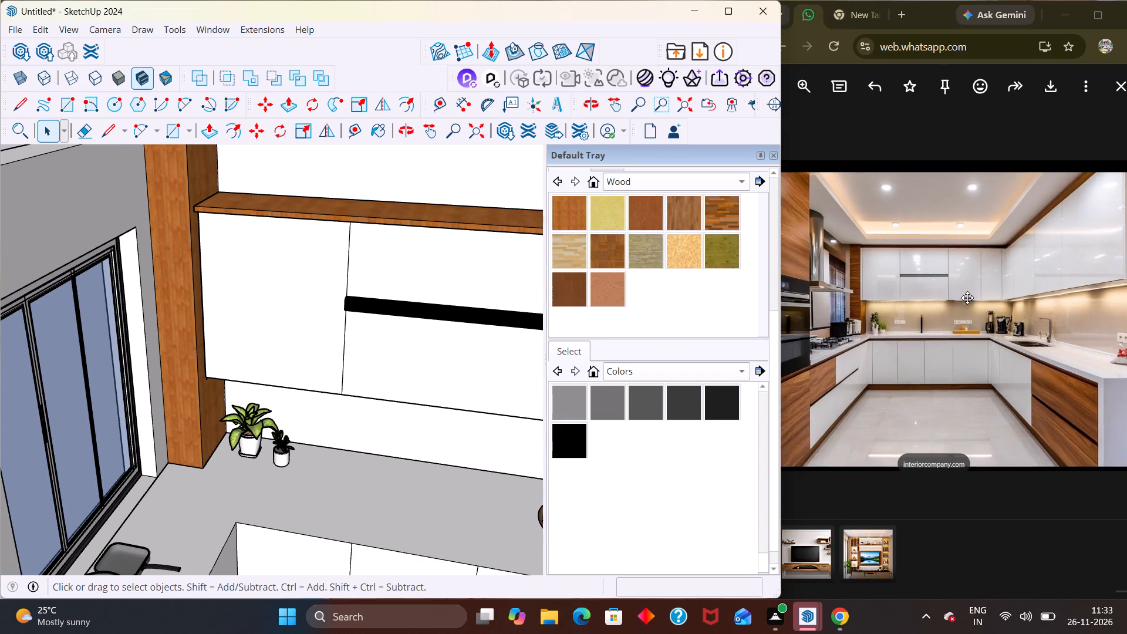
Examine the back wall and countertop decor in the reference photo and compare them with the kitchen model.
scroll(967, 298, up, 9)
scroll(892, 318, up, 3)
scroll(883, 313, down, 12)
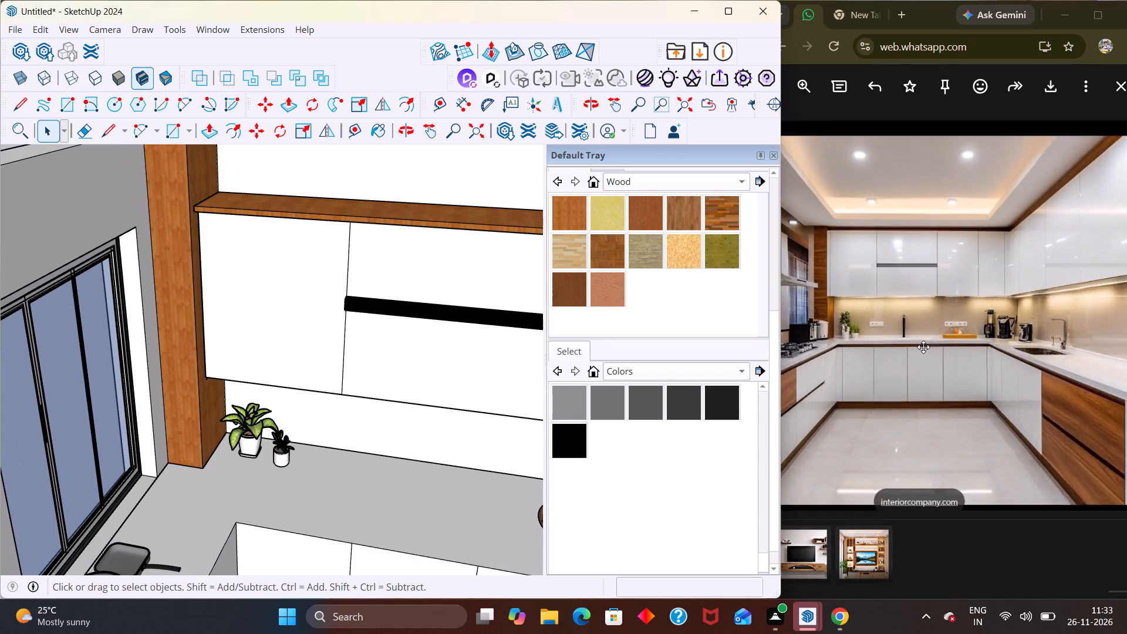
scroll(923, 347, down, 7)
scroll(297, 382, down, 14)
middle_drag(293, 392, 392, 303)
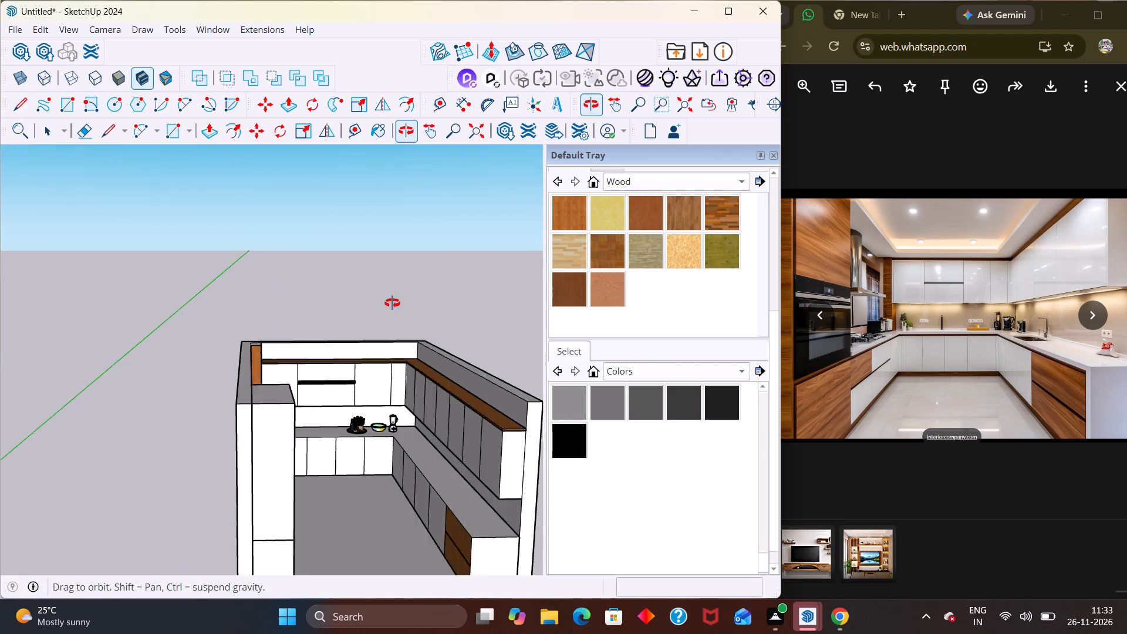
middle_drag(392, 303, 392, 304)
scroll(344, 383, up, 1)
scroll(326, 407, down, 1)
scroll(321, 410, up, 5)
middle_drag(373, 429, 291, 500)
middle_drag(305, 444, 275, 403)
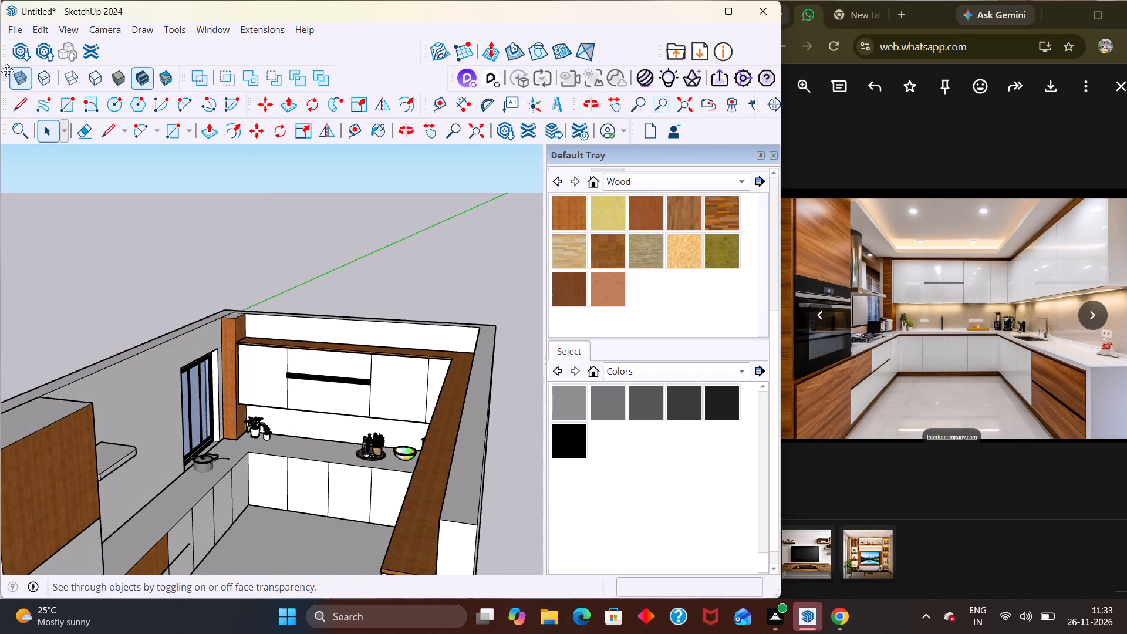
Open 3D Warehouse and dismiss the Cyber Week promotion.
click(19, 56)
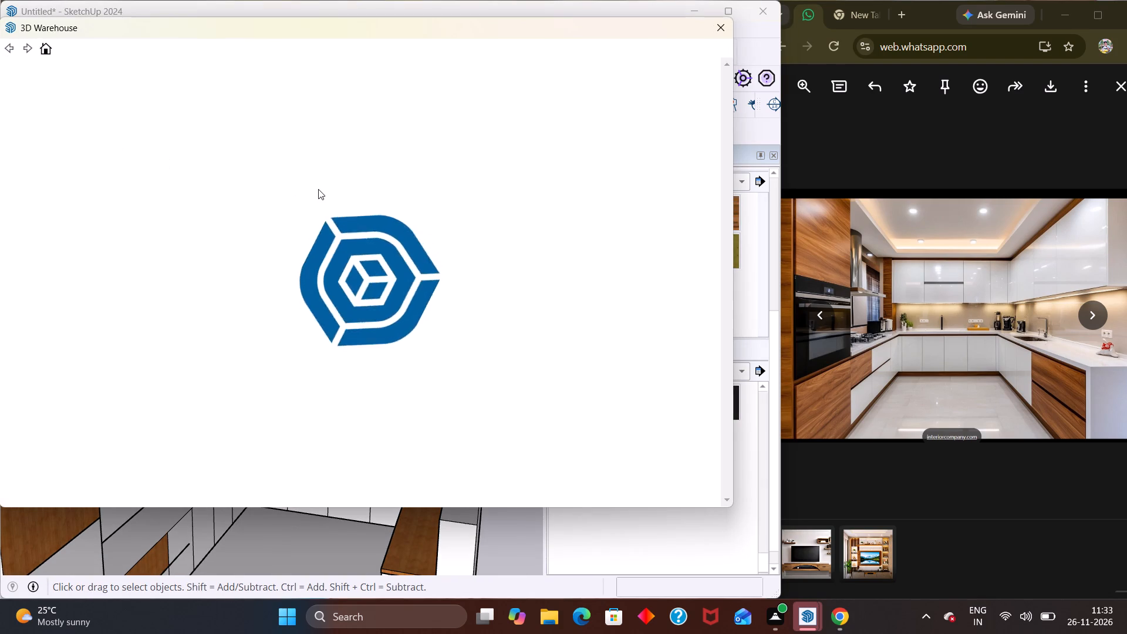
click(275, 83)
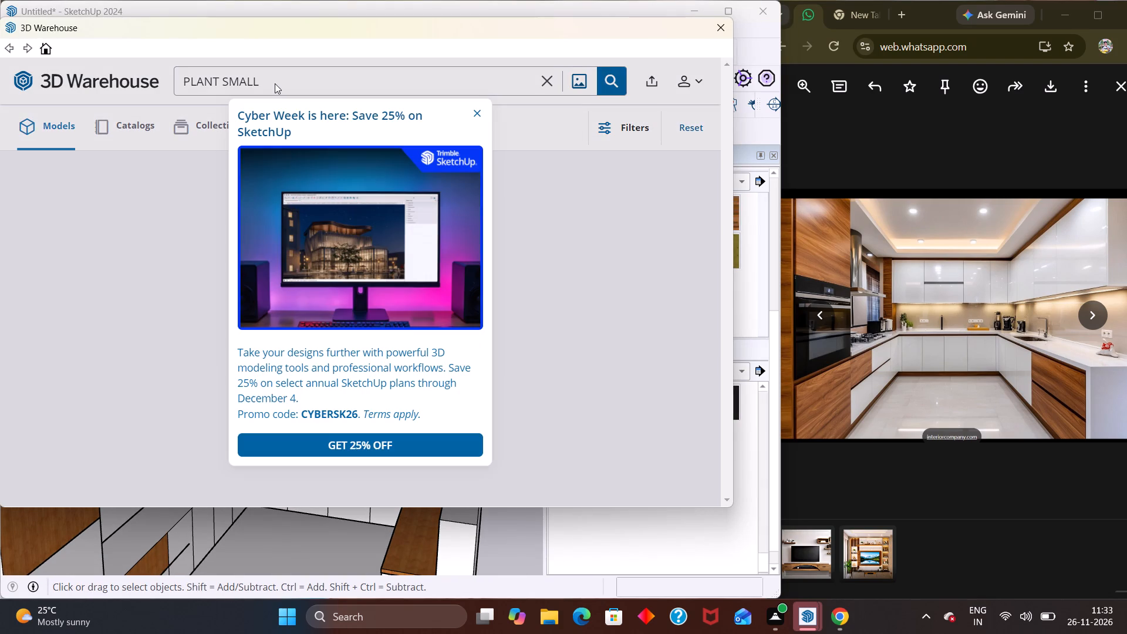
key(BackSpace)
key(BackSpace)
key(BackSpace)
key(BackSpace)
key(BackSpace)
key(BackSpace)
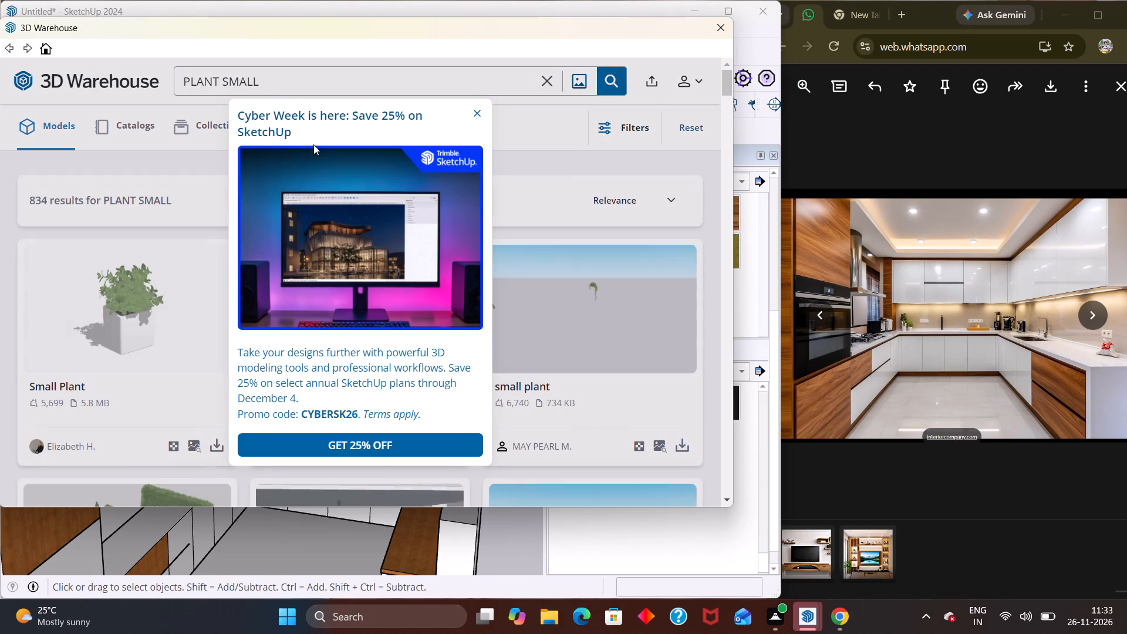
click(482, 112)
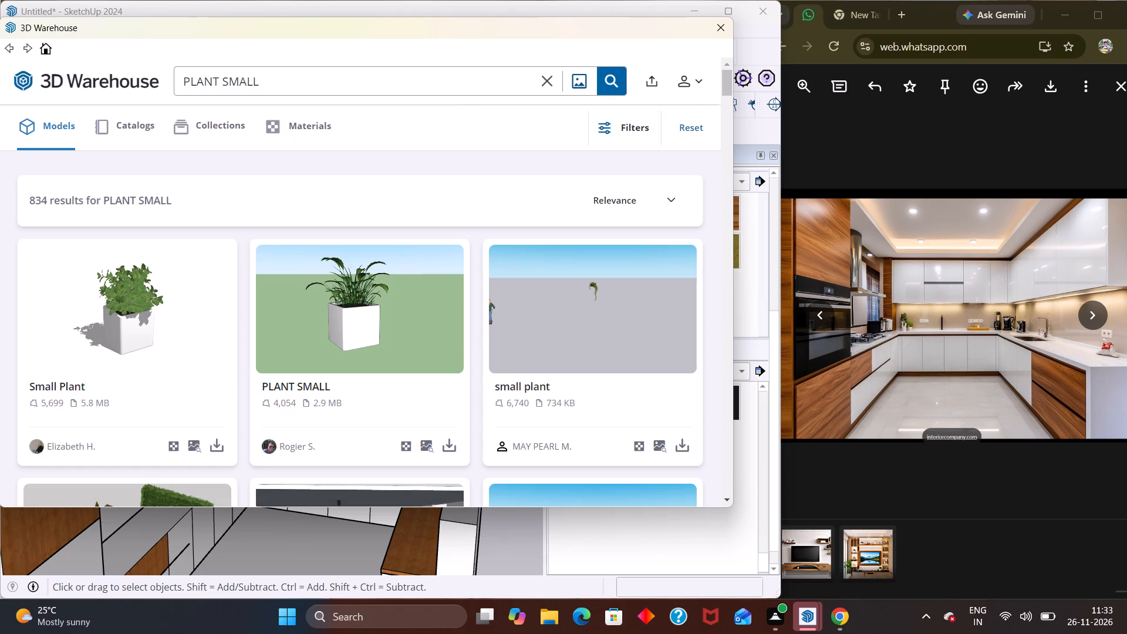
Search 3D Warehouse for "CURENT" instead of the plant query and browse the resulting models.
click(440, 90)
double_click(440, 90)
key(BackSpace)
key(BackSpace)
key(BackSpace)
key(BackSpace)
key(BackSpace)
key(BackSpace)
key(BackSpace)
key(BackSpace)
key(BackSpace)
key(BackSpace)
key(BackSpace)
key(BackSpace)
key(BackSpace)
text(CURENT)
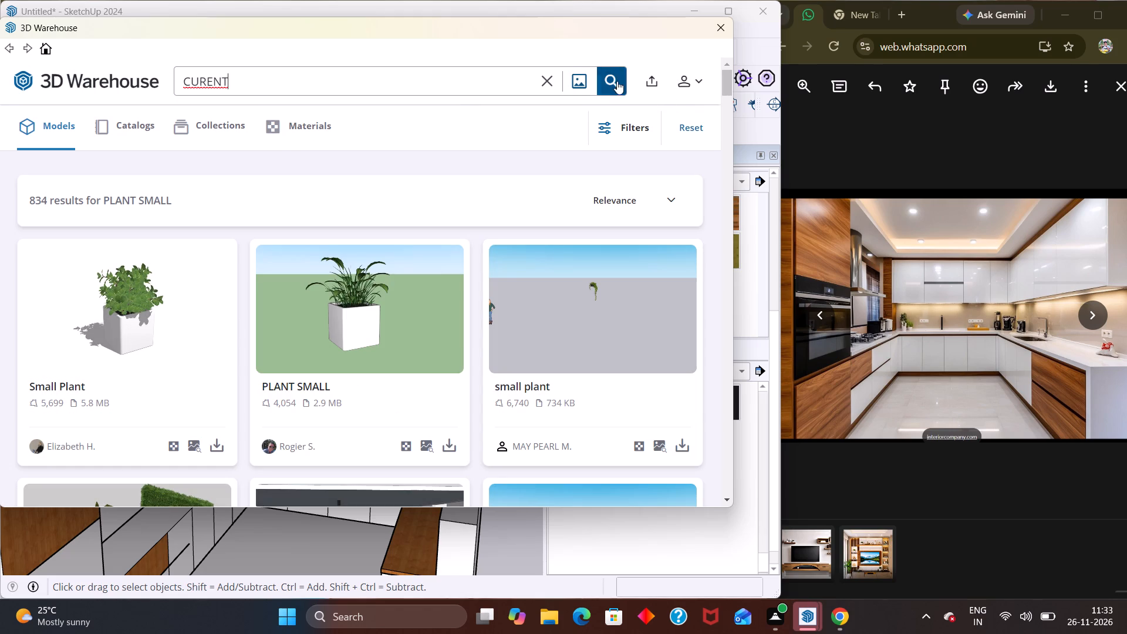
click(612, 77)
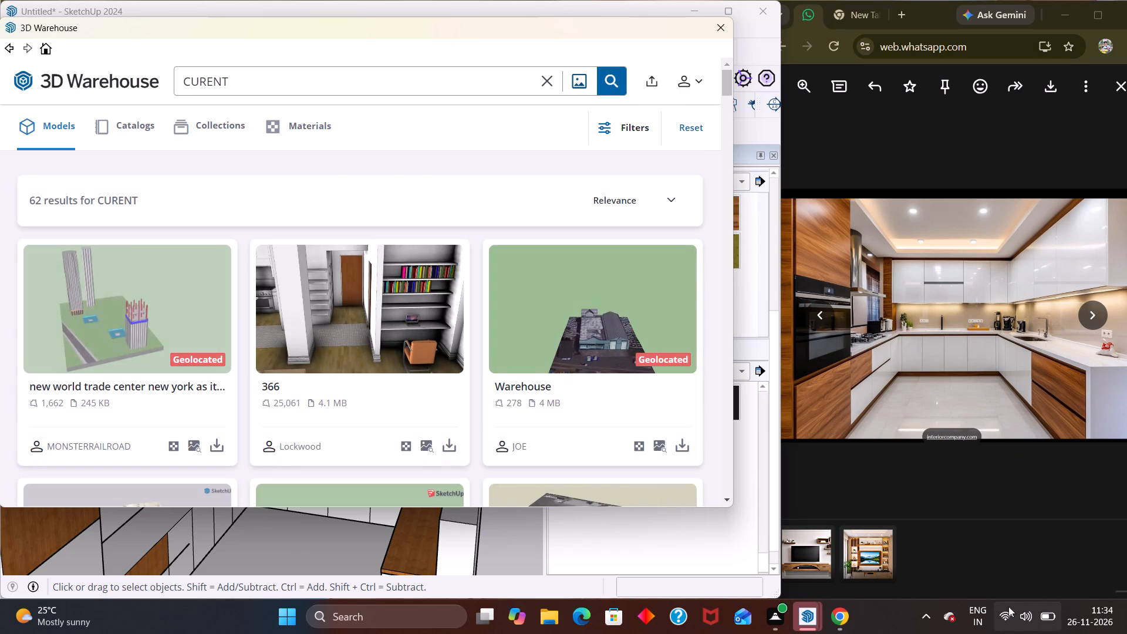
scroll(488, 286, down, 2)
scroll(435, 300, down, 1)
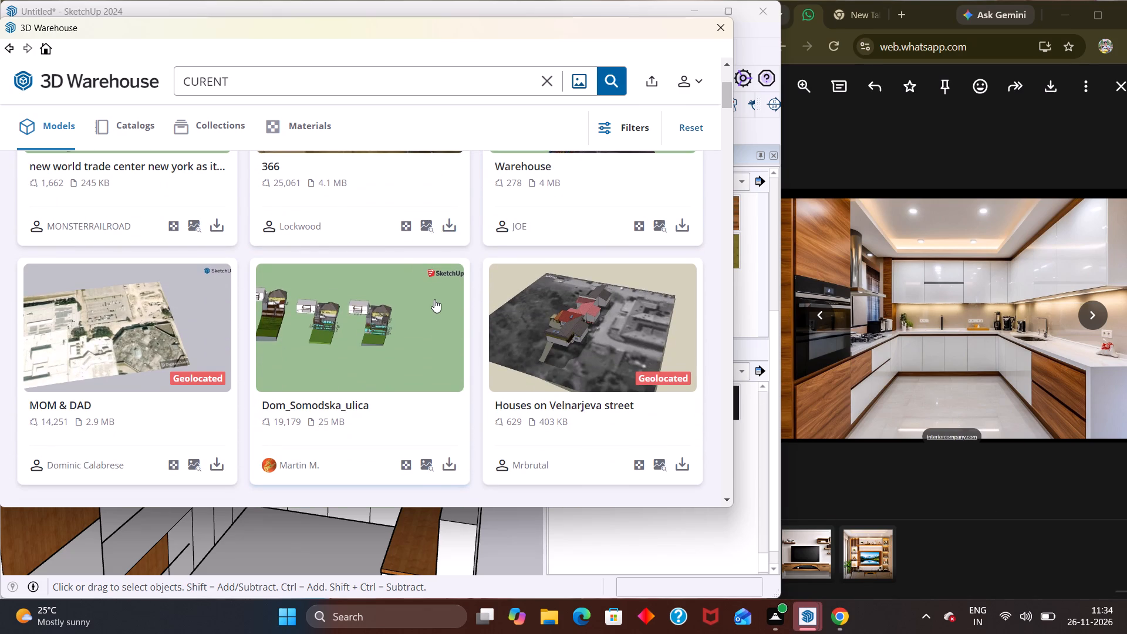
scroll(447, 298, down, 11)
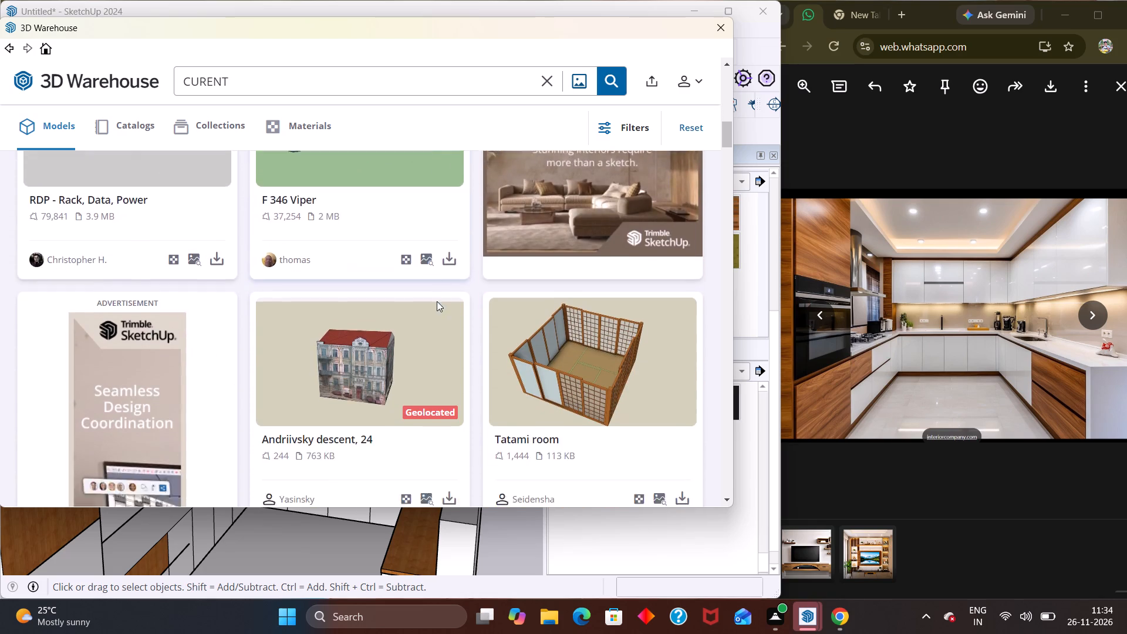
scroll(437, 301, down, 1)
Search 3D Warehouse for "SWITCES" and look through the results for a wall switch model.
click(330, 77)
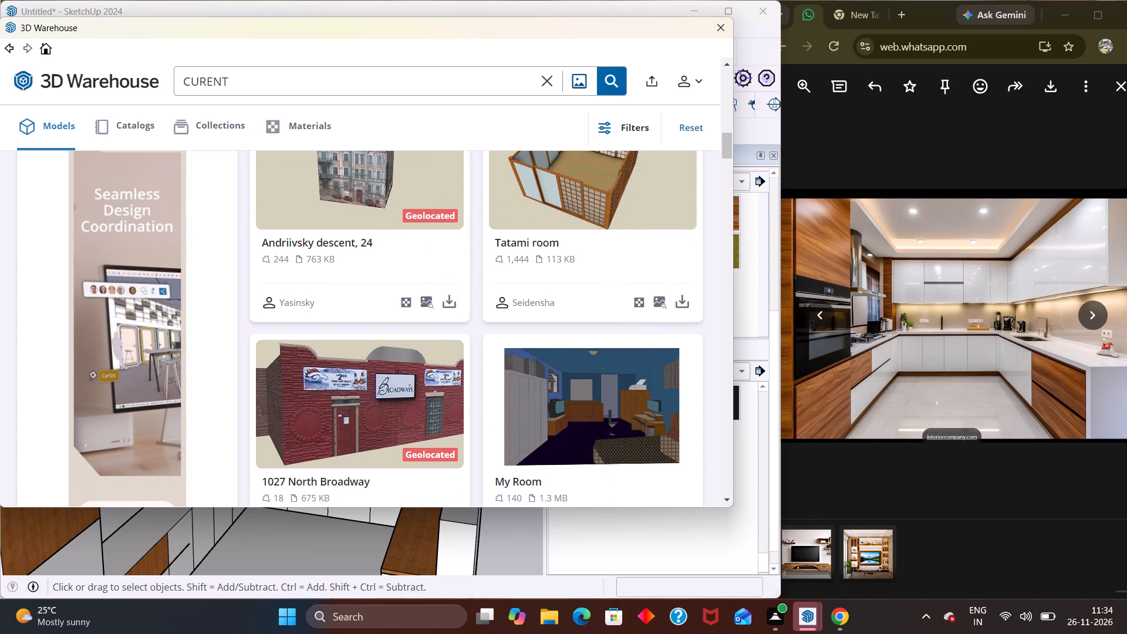
key(BackSpace)
key(BackSpace)
key(BackSpace)
key(BackSpace)
key(BackSpace)
key(BackSpace)
key(BackSpace)
key(BackSpace)
key(BackSpace)
key(BackSpace)
key(BackSpace)
text(SWITCES)
key(Return)
scroll(319, 196, down, 2)
scroll(319, 222, up, 1)
scroll(319, 228, down, 4)
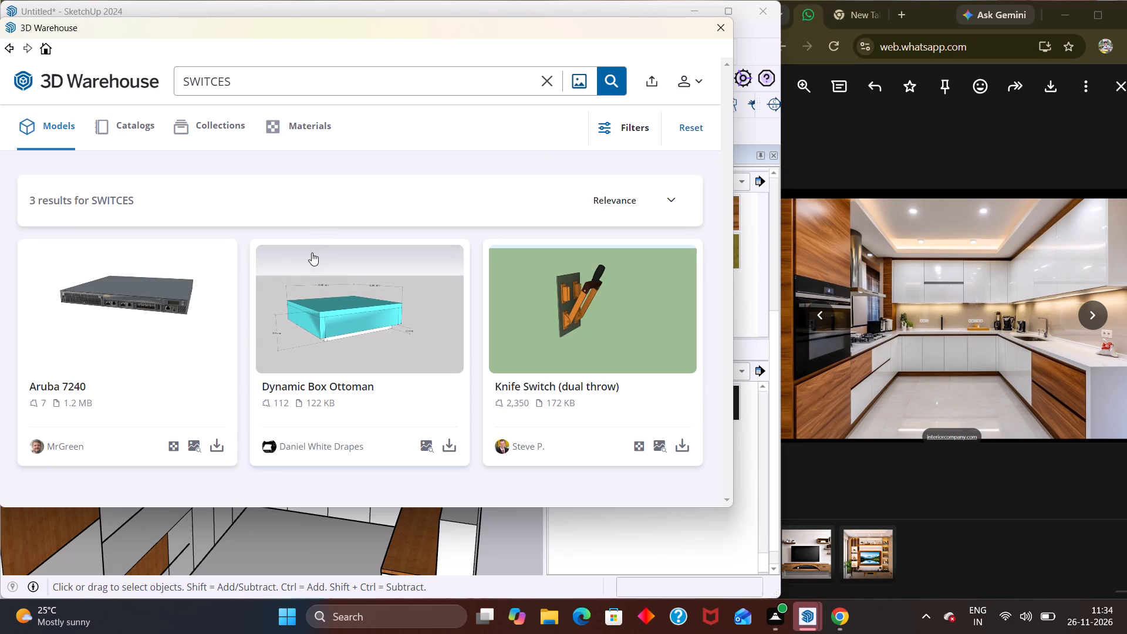
scroll(312, 252, down, 1)
scroll(232, 311, down, 7)
Try the shortened search terms "SWITCE" and "SWITC" in 3D Warehouse.
click(343, 77)
key(BackSpace)
key(Return)
scroll(313, 252, down, 4)
click(293, 86)
key(BackSpace)
key(Return)
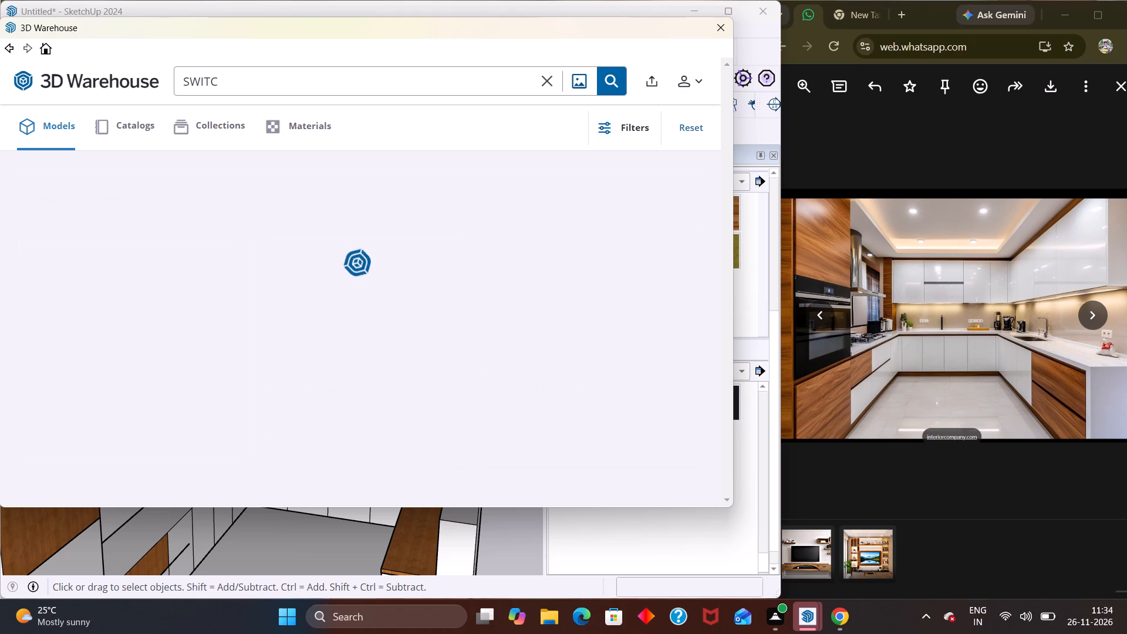
Search 3D Warehouse for "SWITCH".
click(278, 90)
key(h)
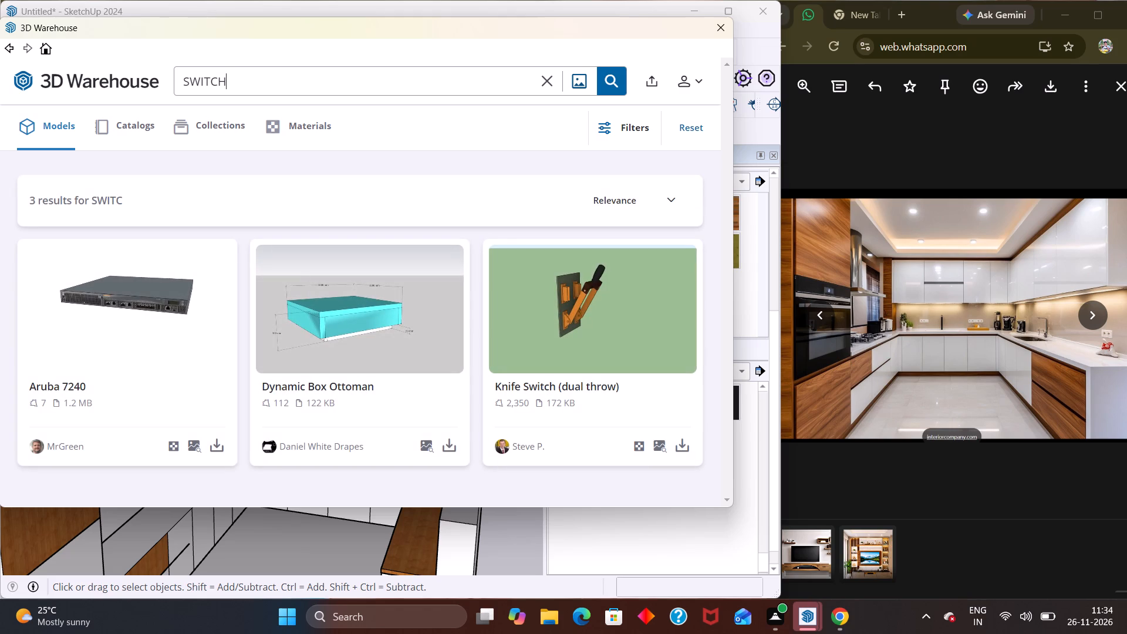
key(Return)
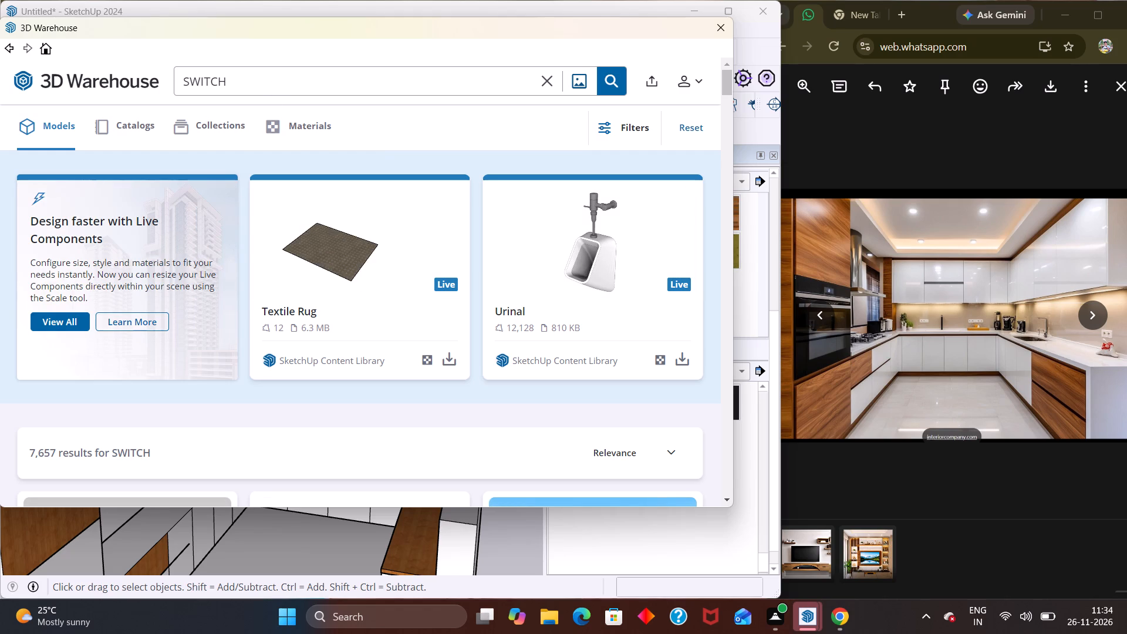
Search 3D Warehouse for "SWITCH" again and examine the results for a suitable wall switch plate.
click(291, 85)
key(BackSpace)
key(BackSpace)
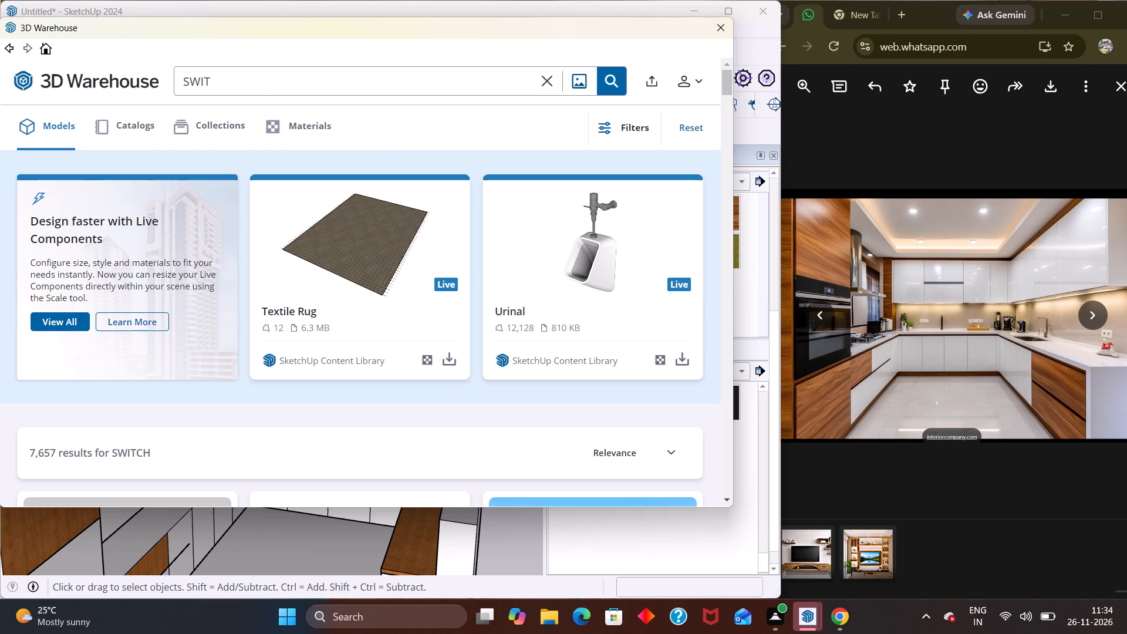
text(CH)
key(space)
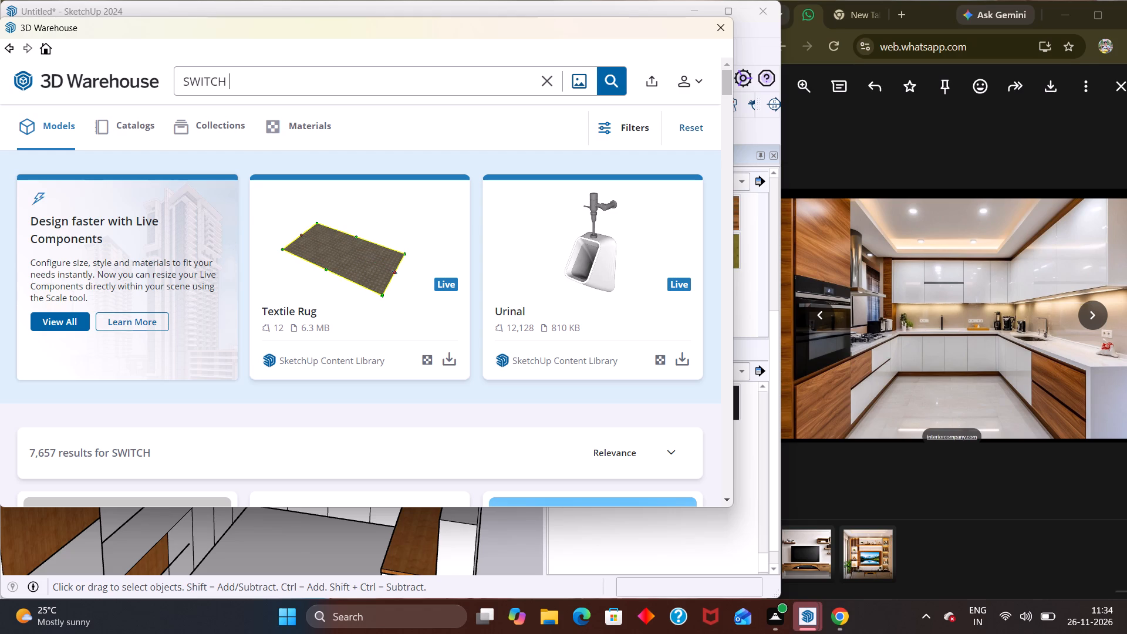
click(626, 77)
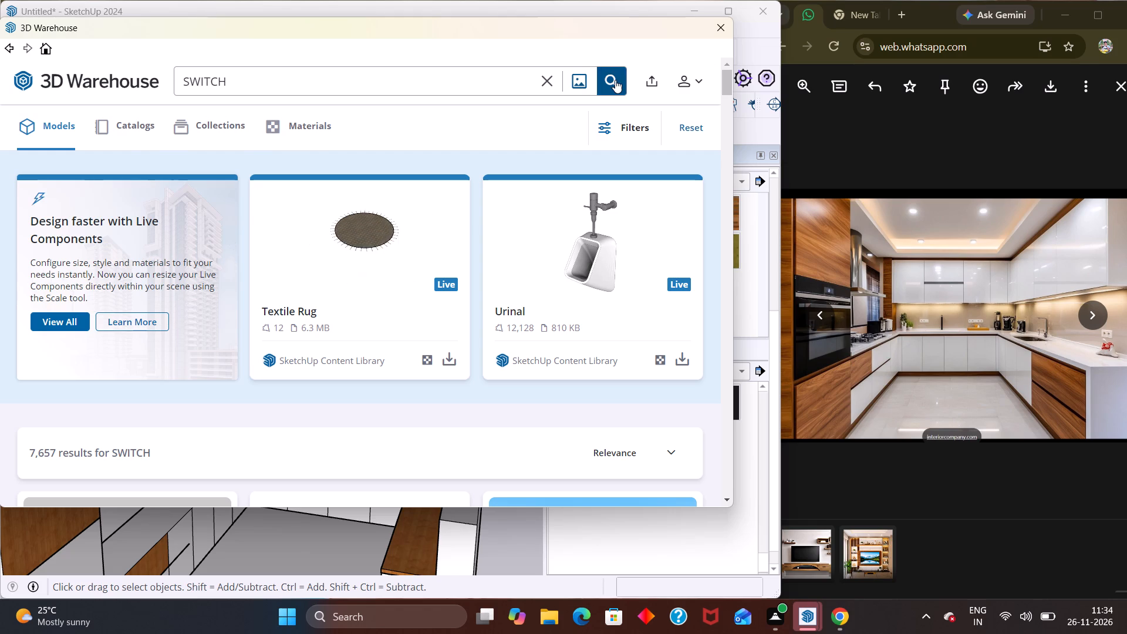
click(615, 80)
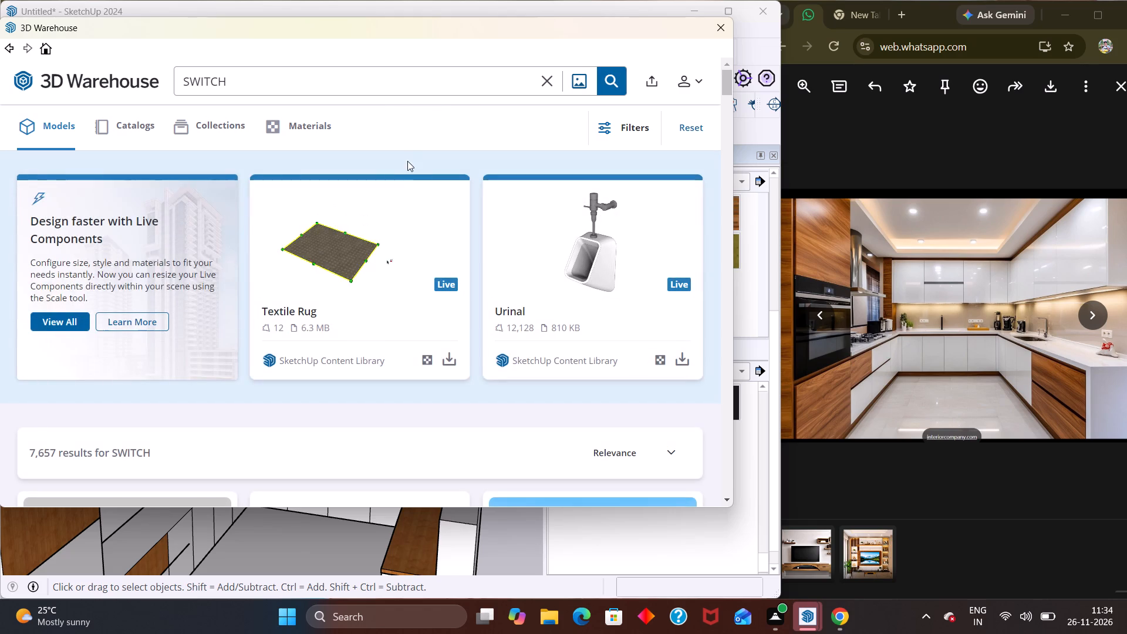
scroll(387, 180, down, 2)
scroll(387, 183, up, 1)
scroll(387, 183, down, 3)
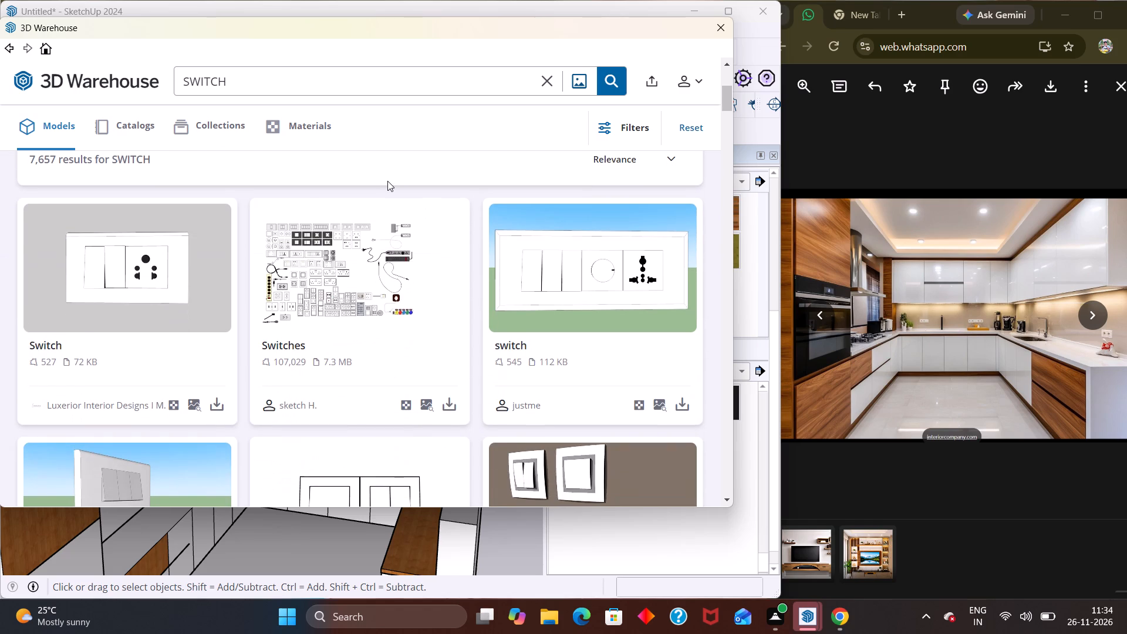
scroll(387, 181, down, 5)
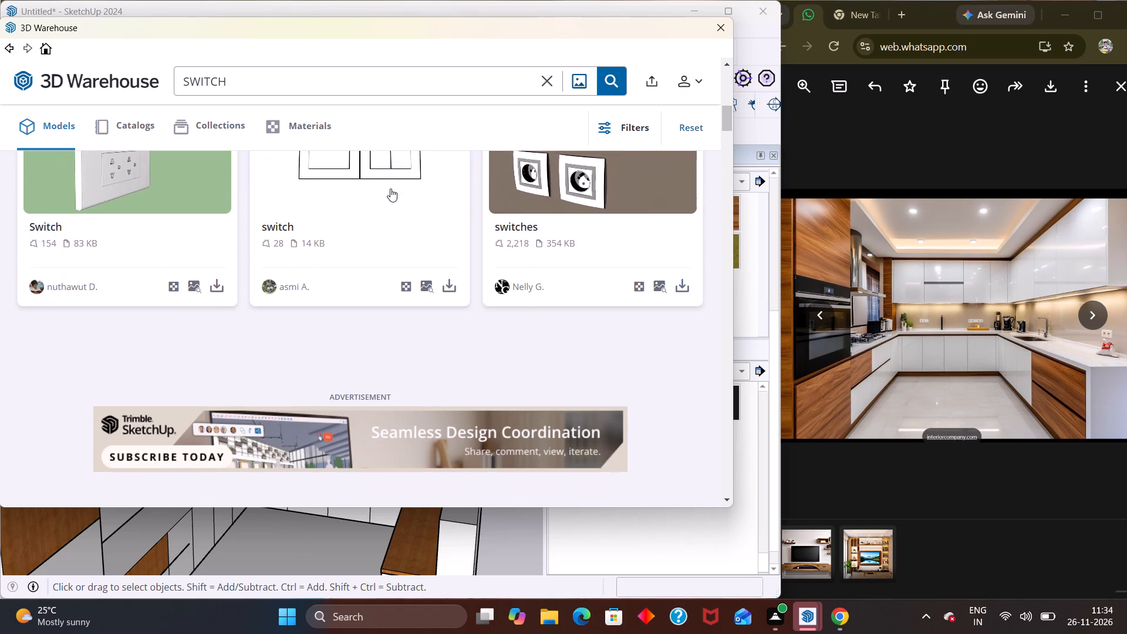
scroll(392, 196, down, 7)
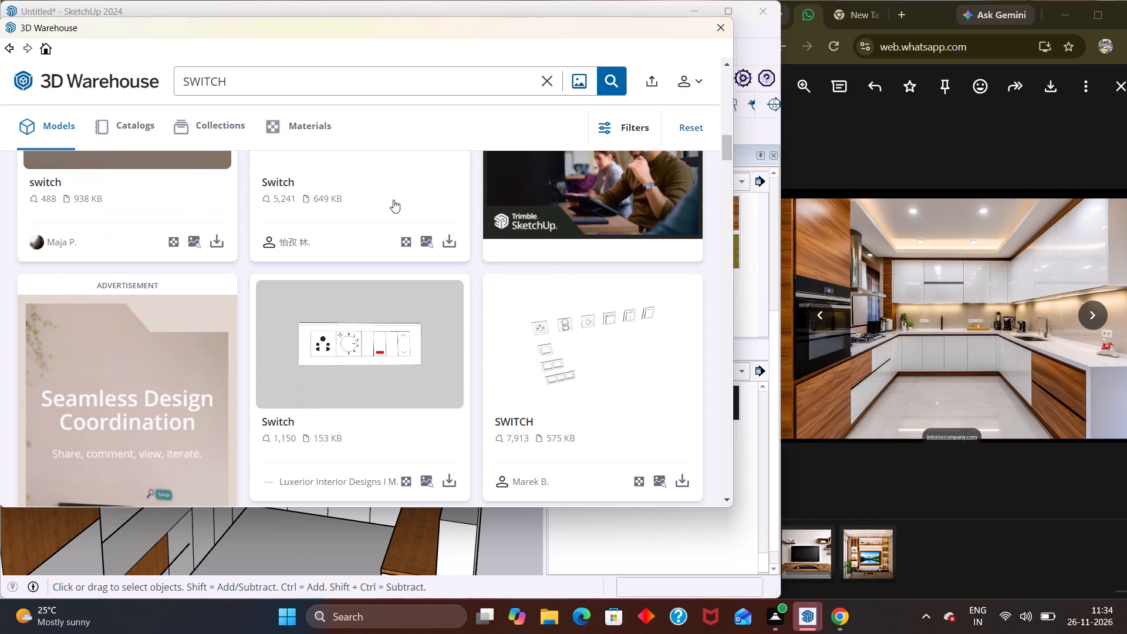
Load the Luxerior Interior Designs "Switch" model with sockets and switches and place it on the back countertop near the potted plants.
click(448, 475)
click(328, 285)
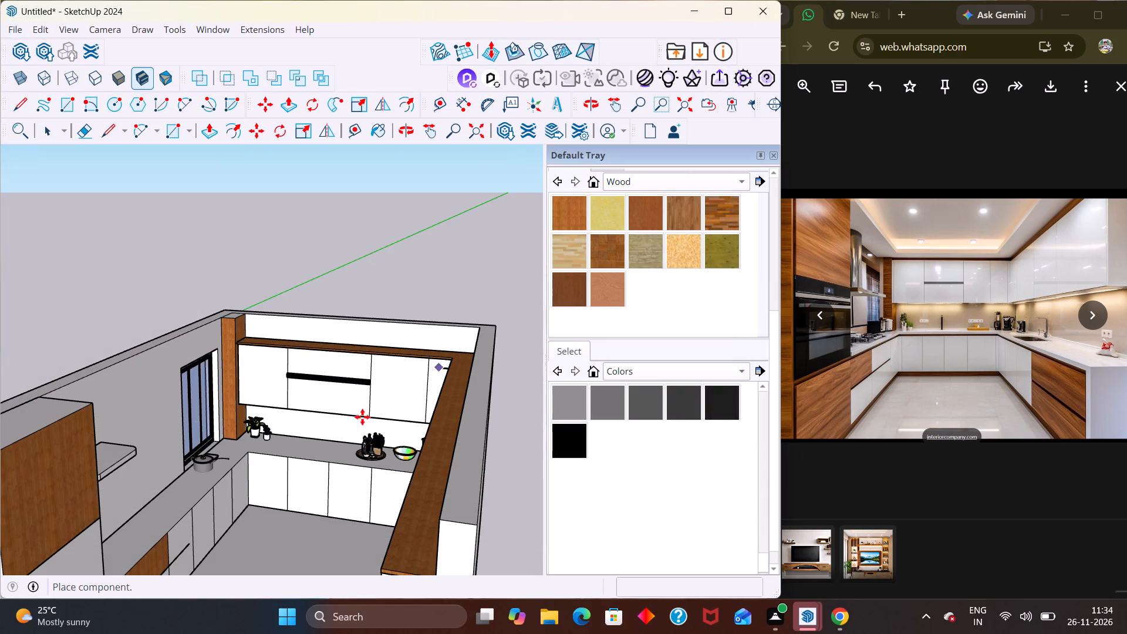
scroll(346, 429, down, 1)
scroll(345, 429, up, 12)
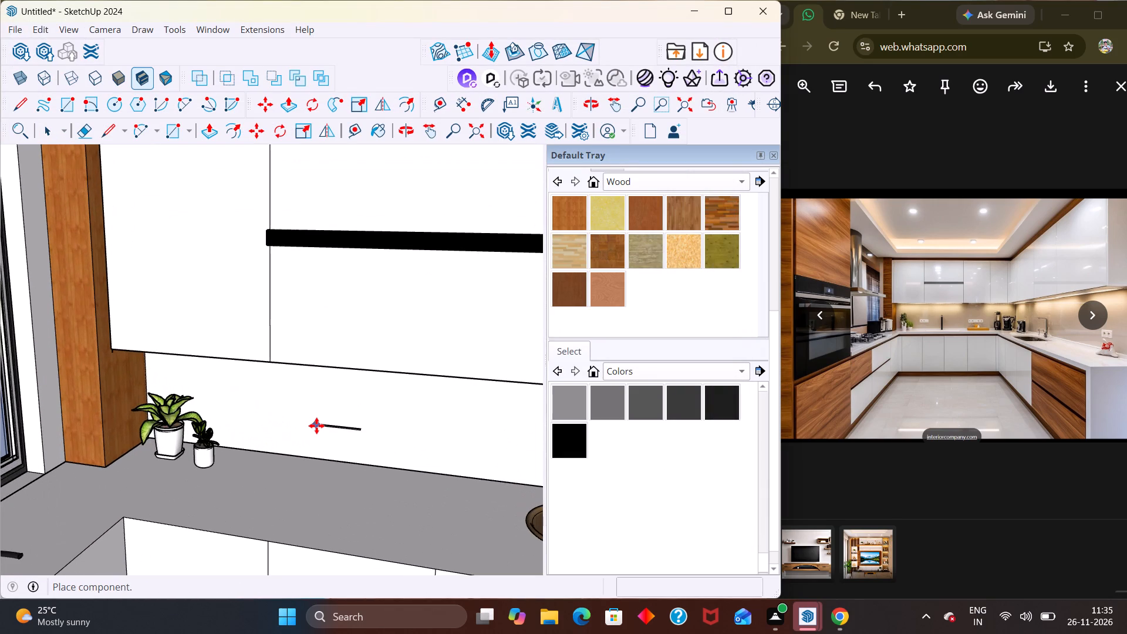
scroll(316, 426, up, 6)
scroll(283, 407, down, 6)
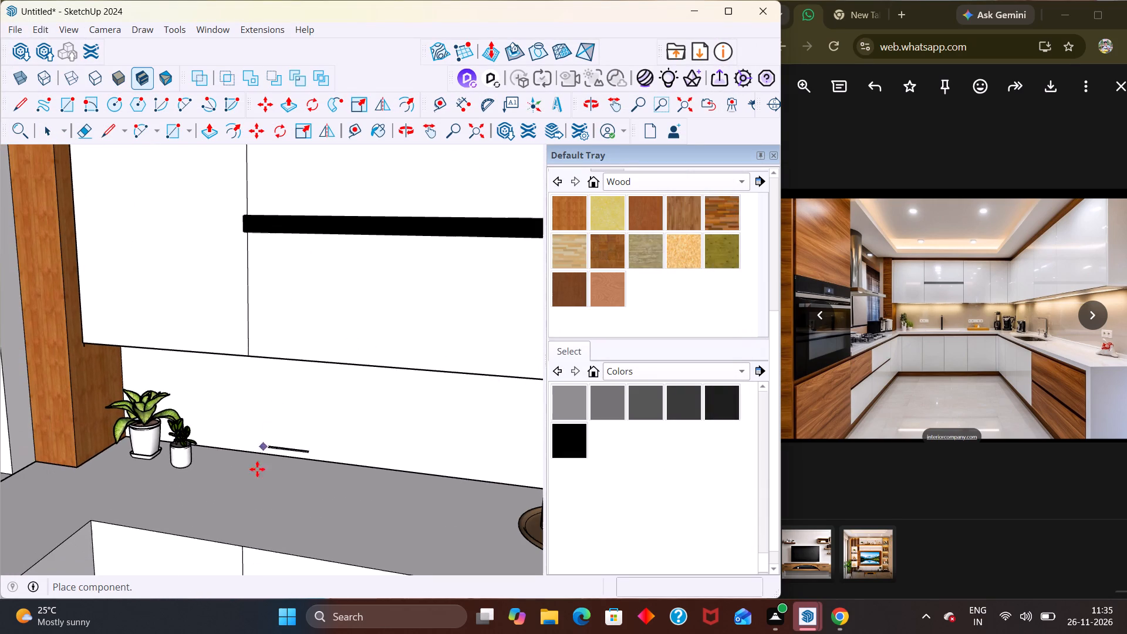
middle_drag(246, 501, 246, 617)
scroll(255, 515, up, 5)
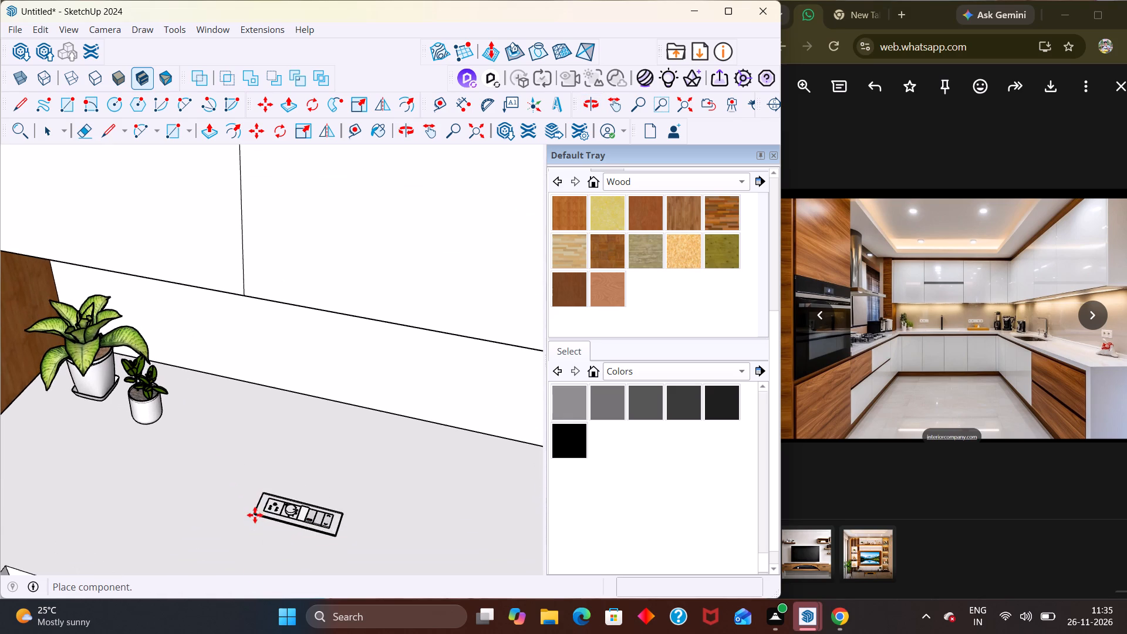
click(256, 506)
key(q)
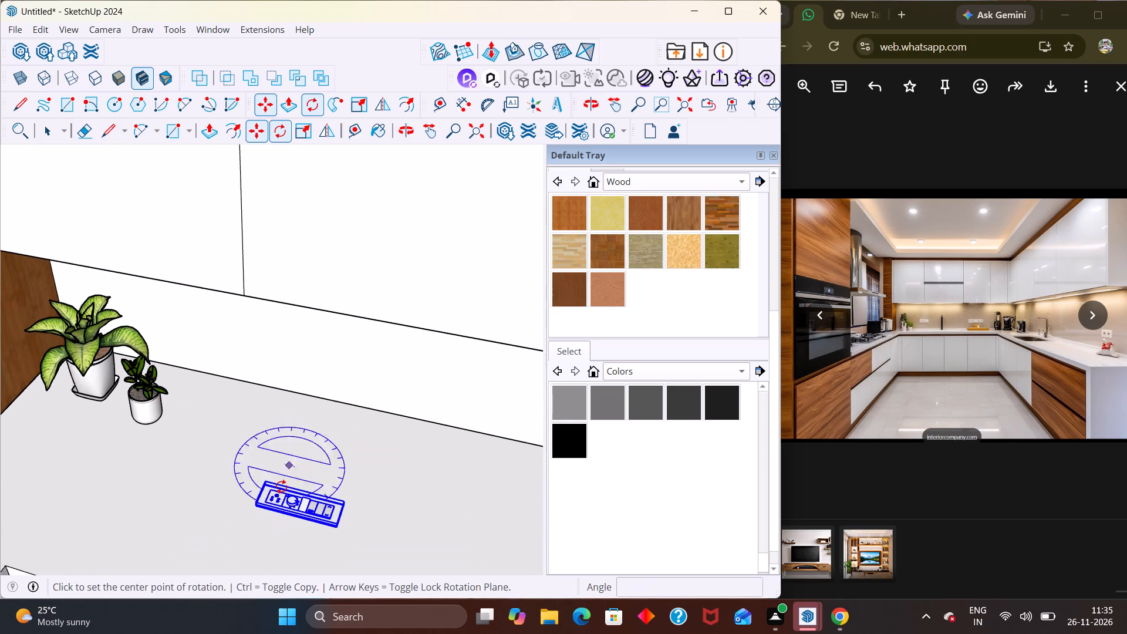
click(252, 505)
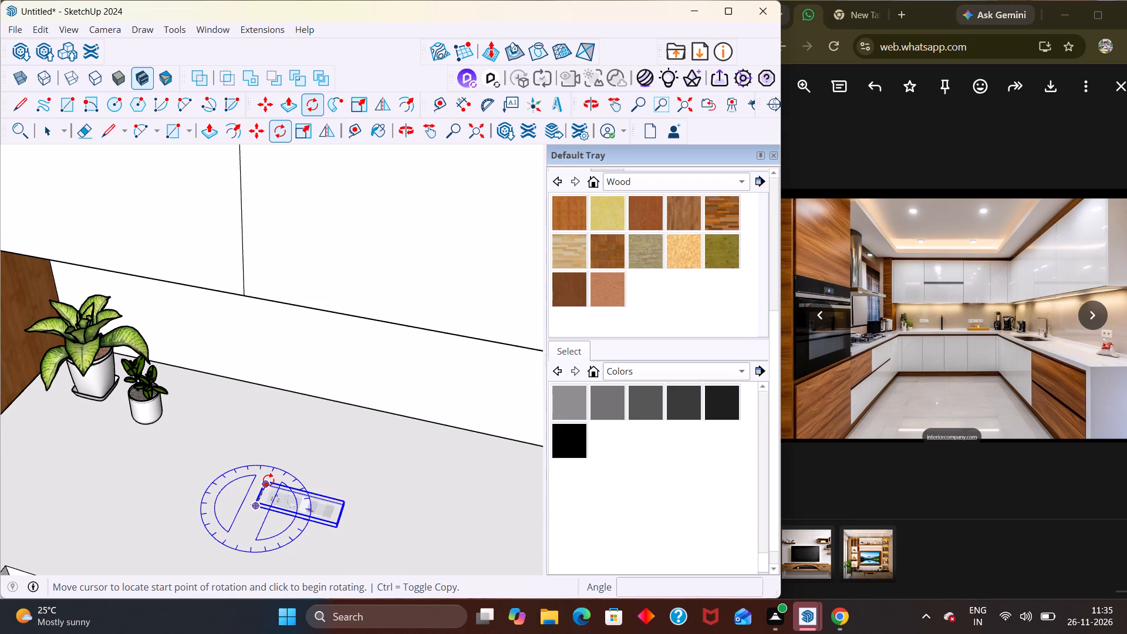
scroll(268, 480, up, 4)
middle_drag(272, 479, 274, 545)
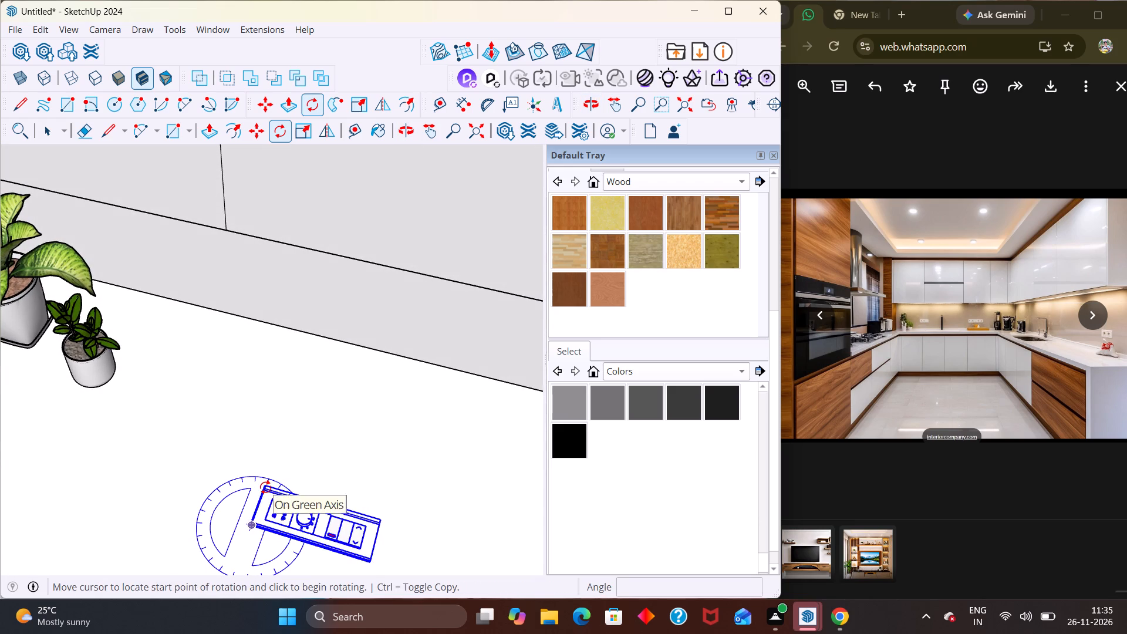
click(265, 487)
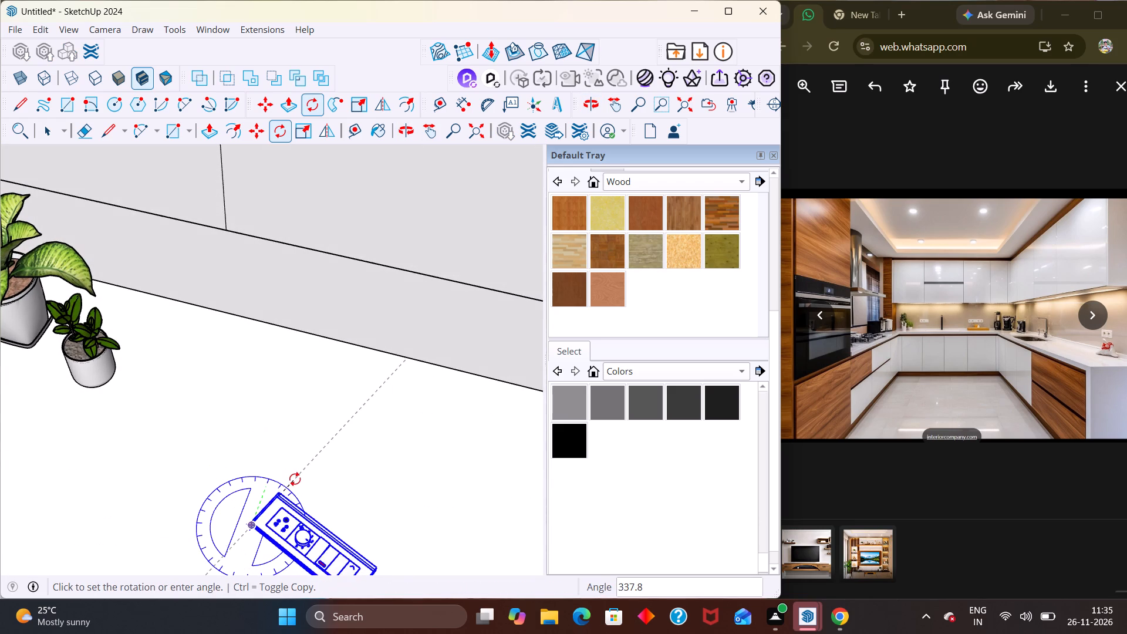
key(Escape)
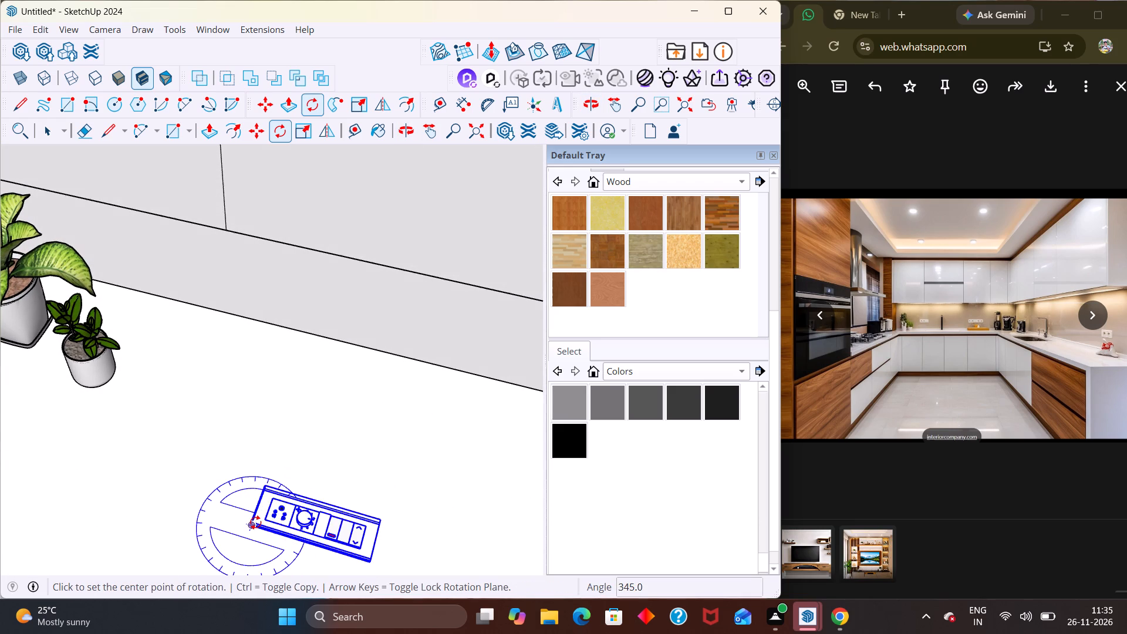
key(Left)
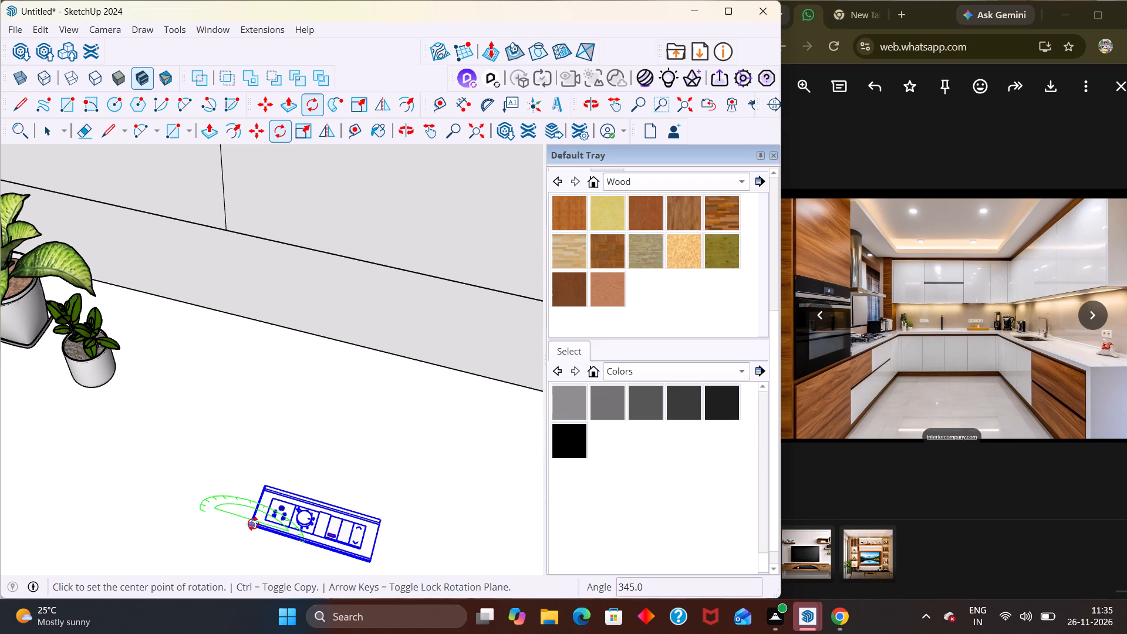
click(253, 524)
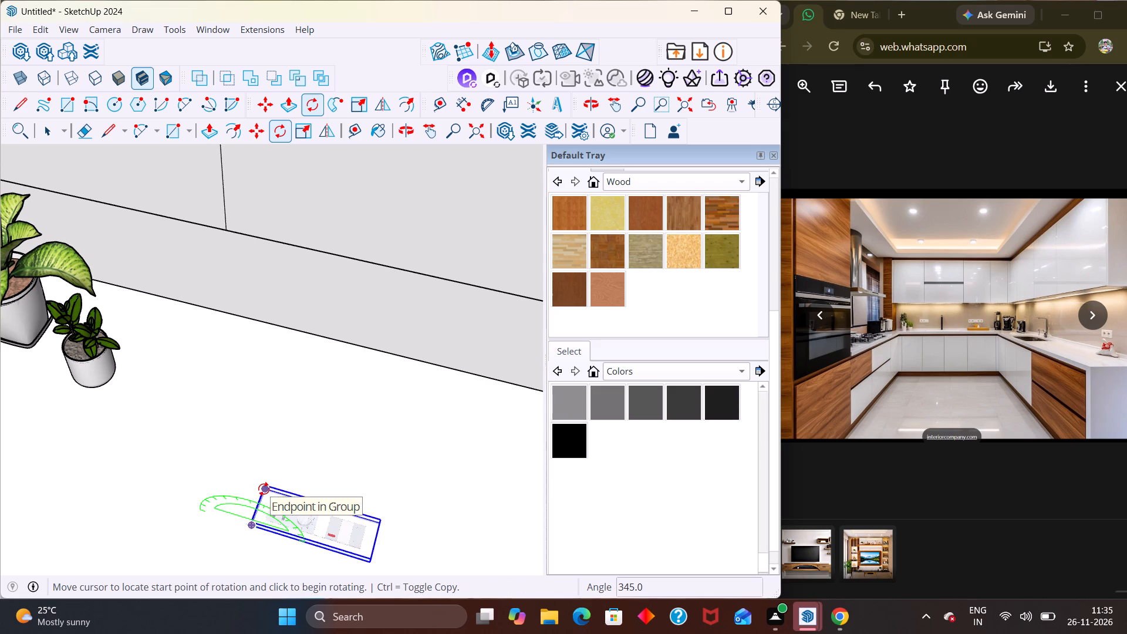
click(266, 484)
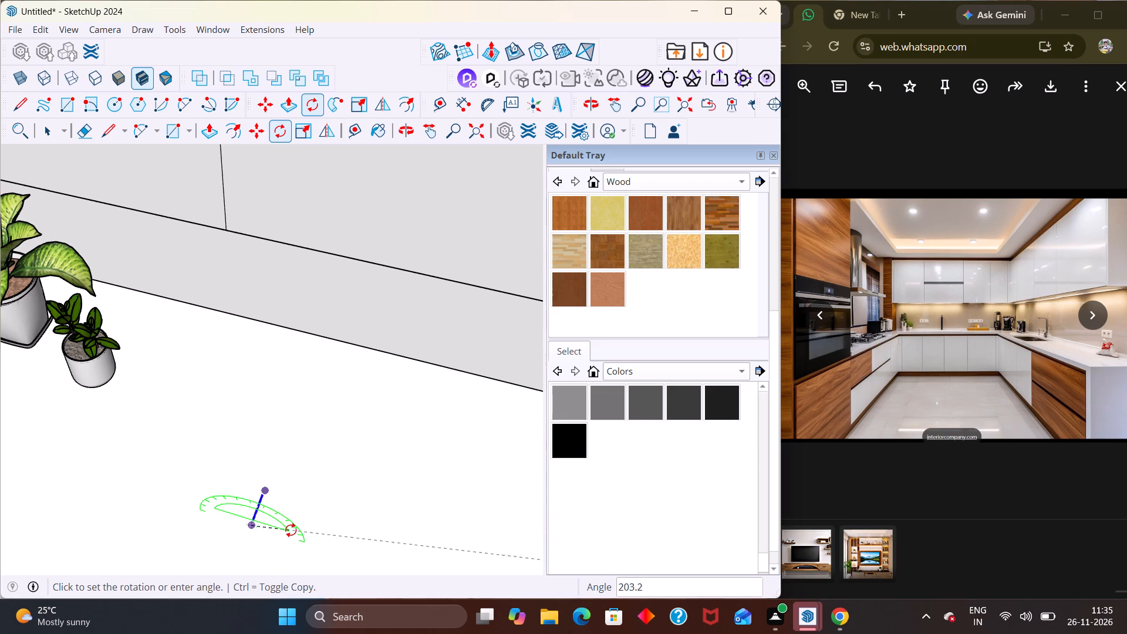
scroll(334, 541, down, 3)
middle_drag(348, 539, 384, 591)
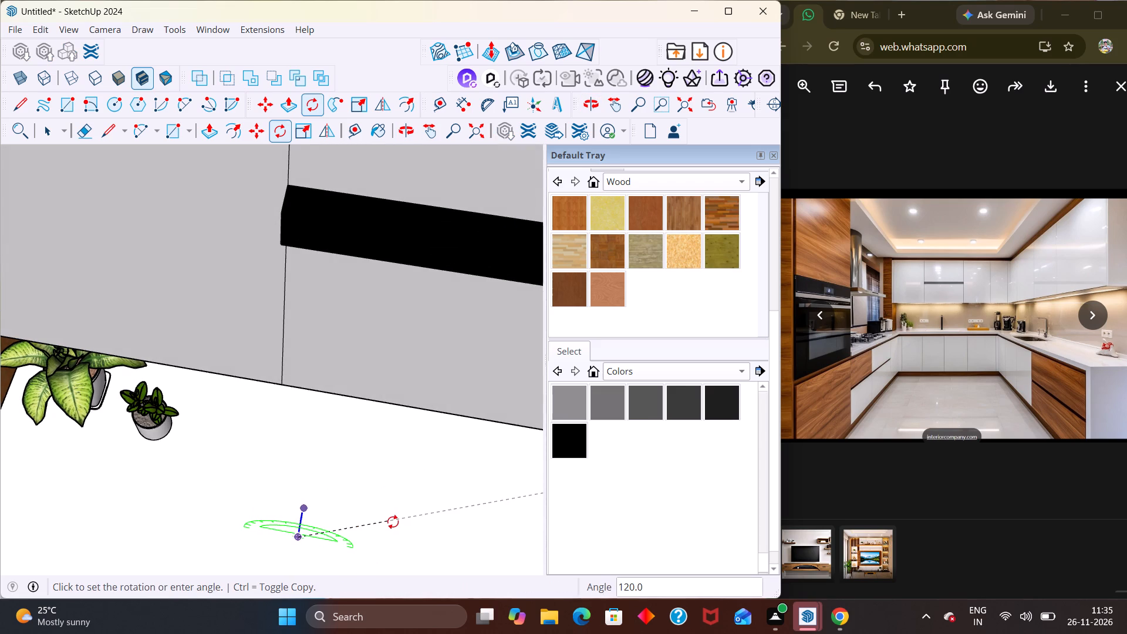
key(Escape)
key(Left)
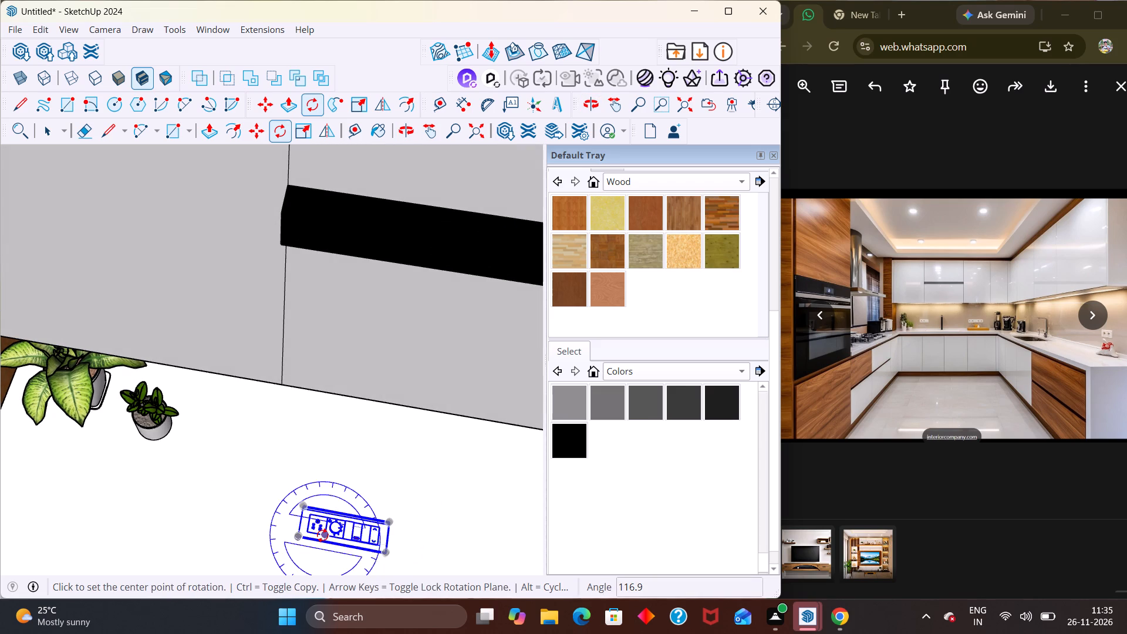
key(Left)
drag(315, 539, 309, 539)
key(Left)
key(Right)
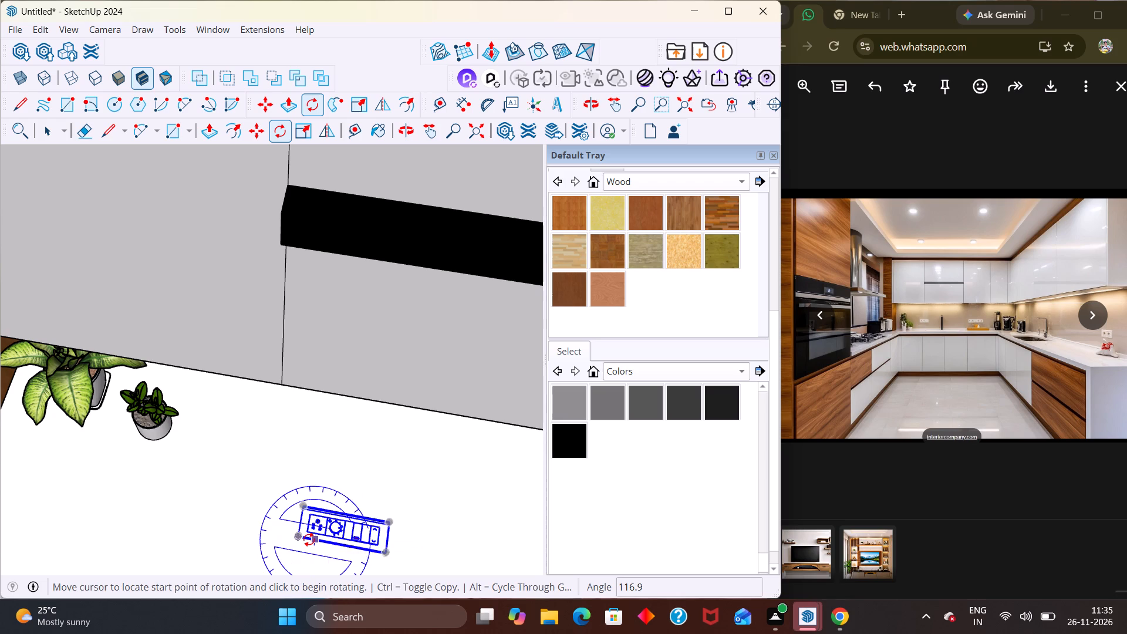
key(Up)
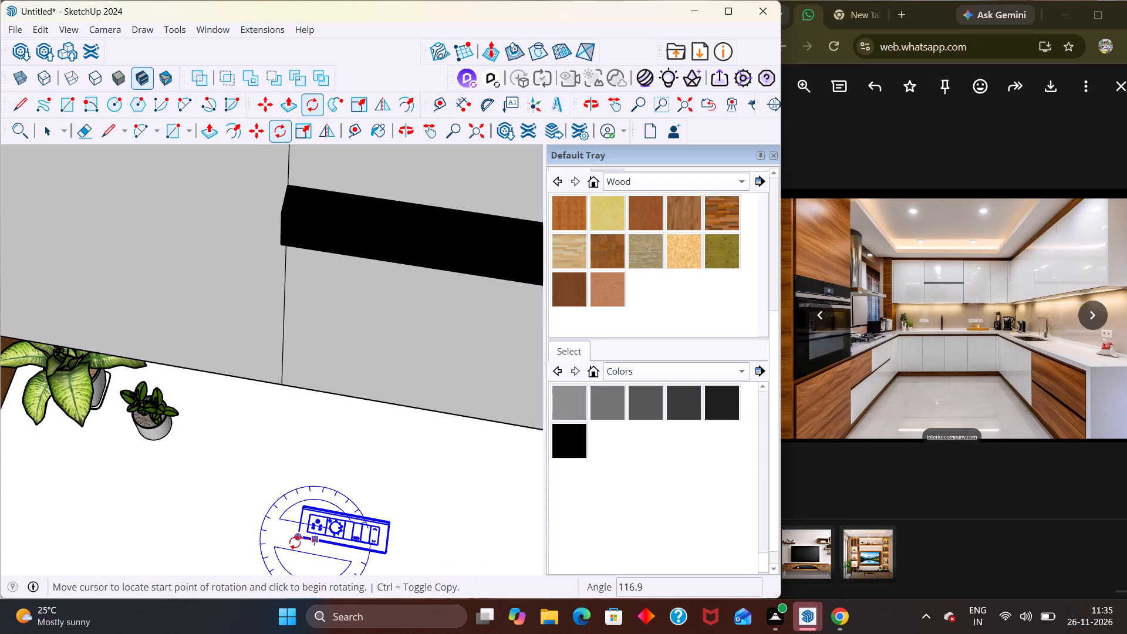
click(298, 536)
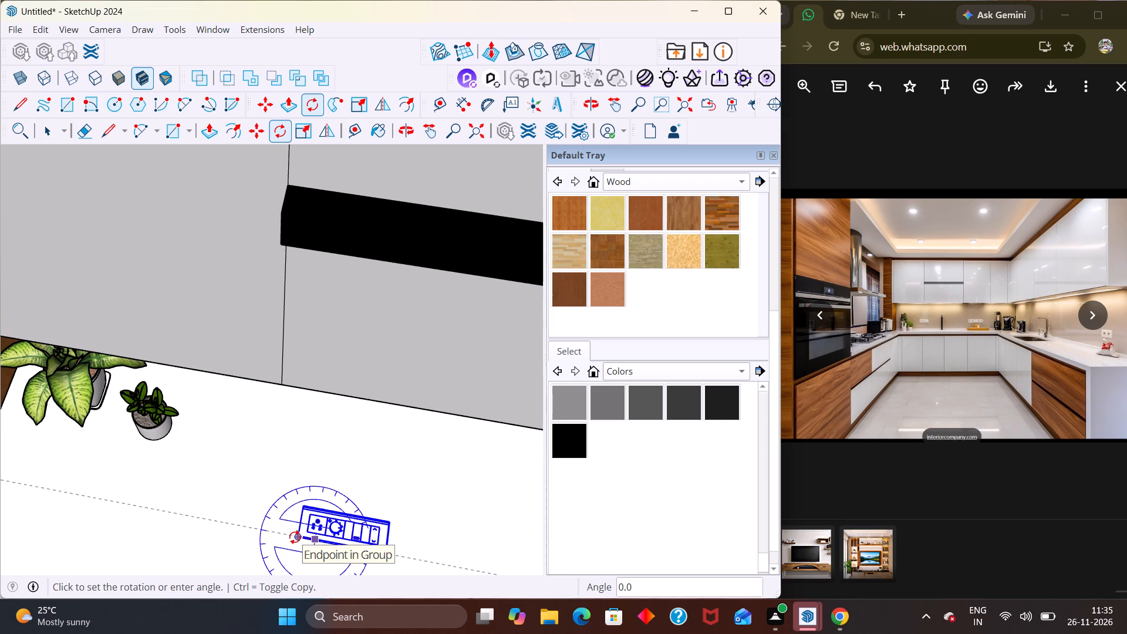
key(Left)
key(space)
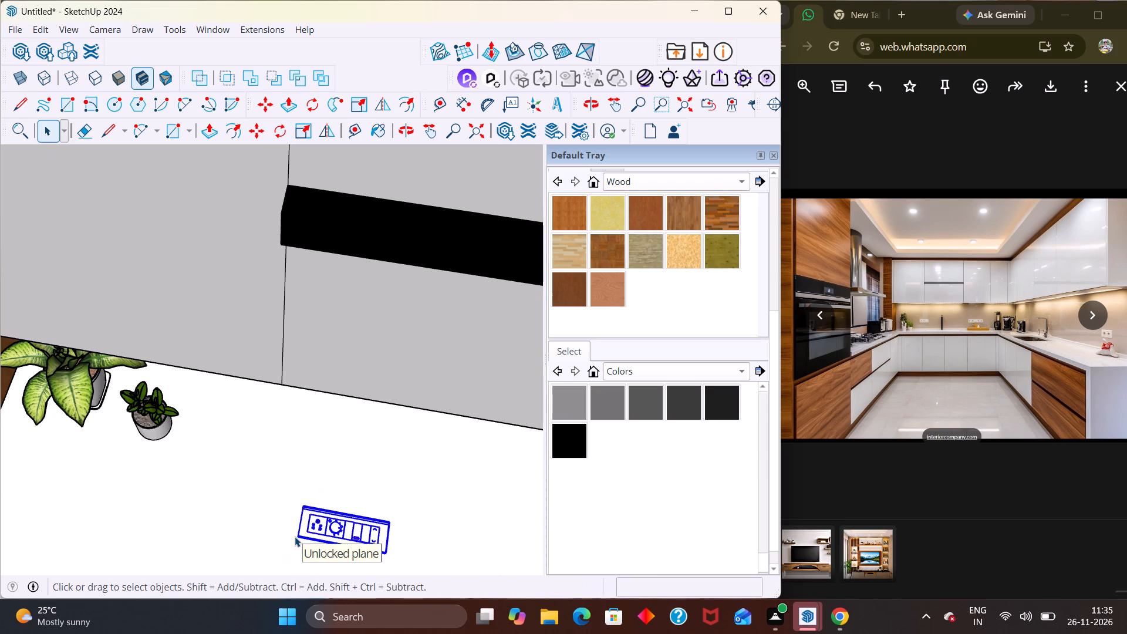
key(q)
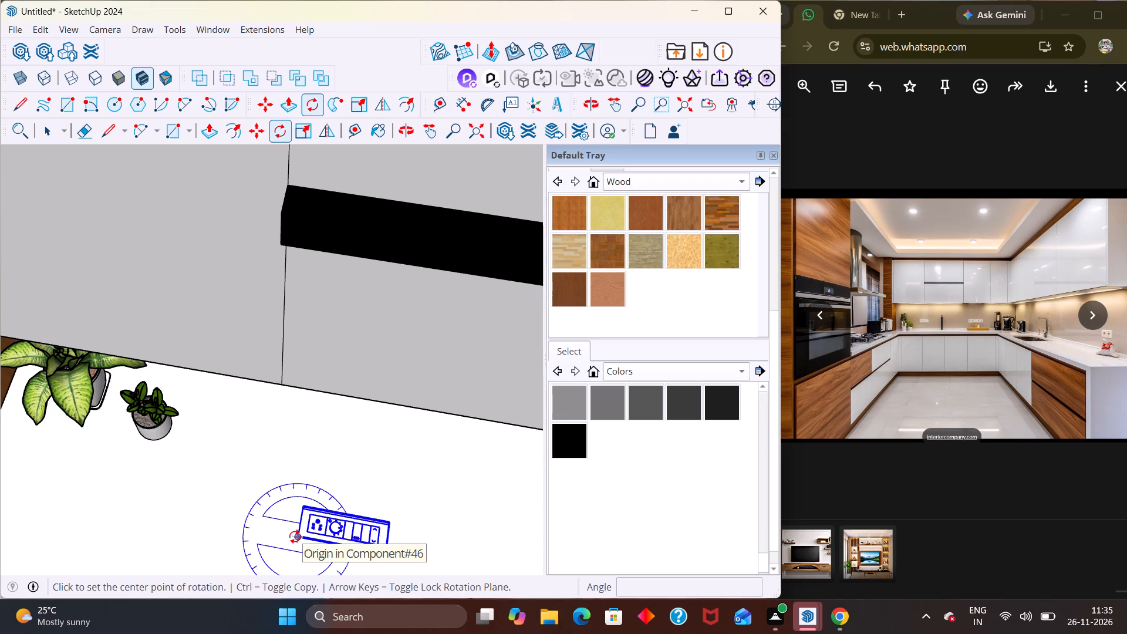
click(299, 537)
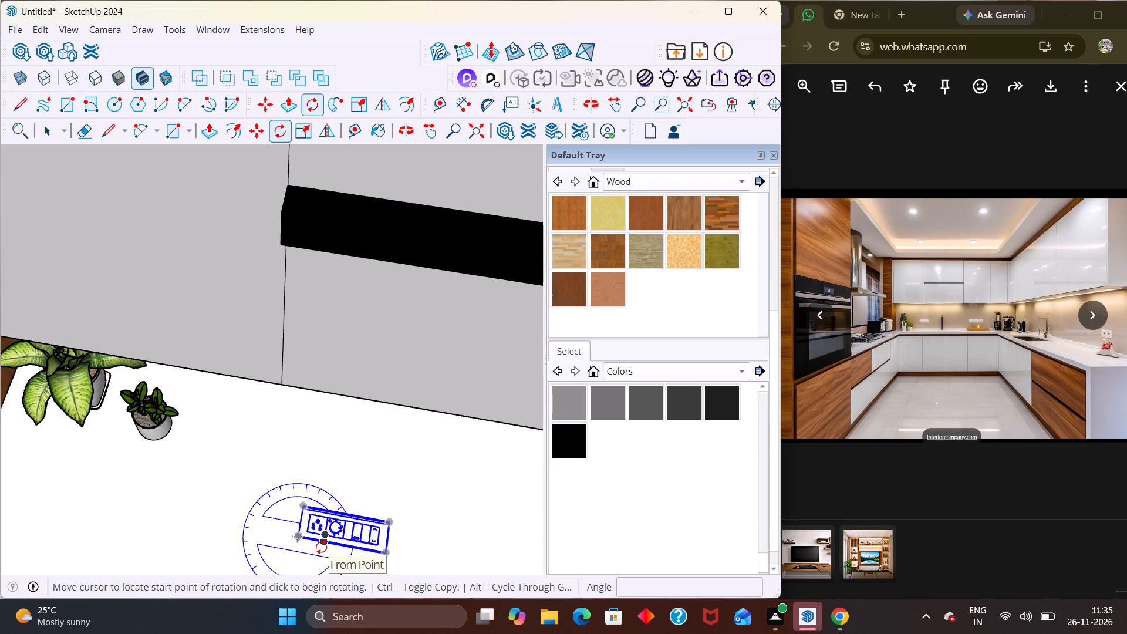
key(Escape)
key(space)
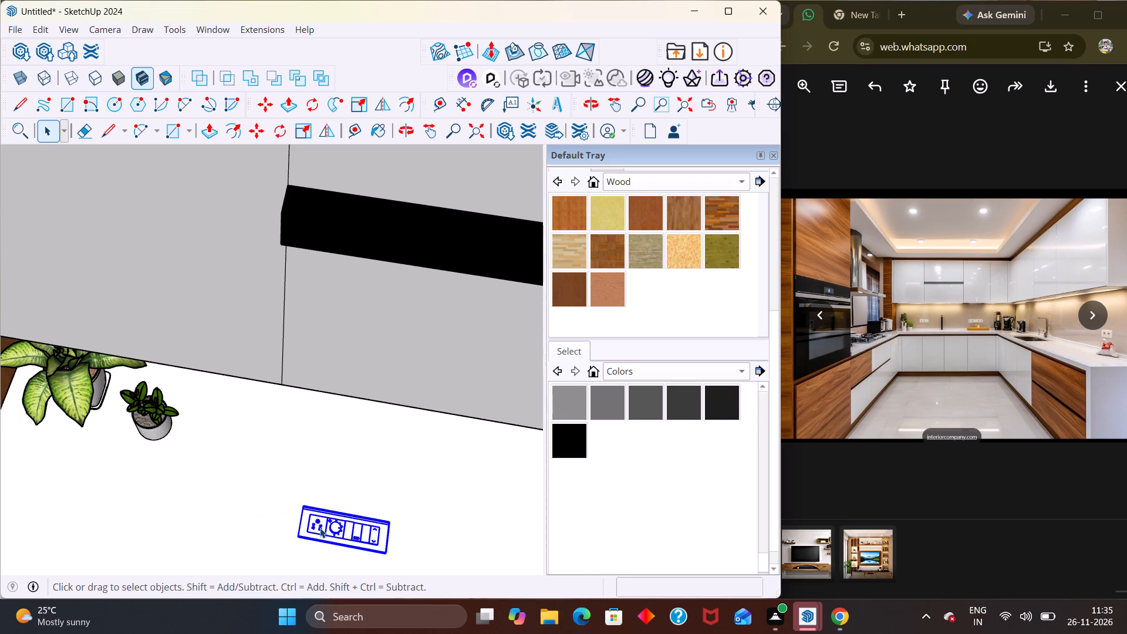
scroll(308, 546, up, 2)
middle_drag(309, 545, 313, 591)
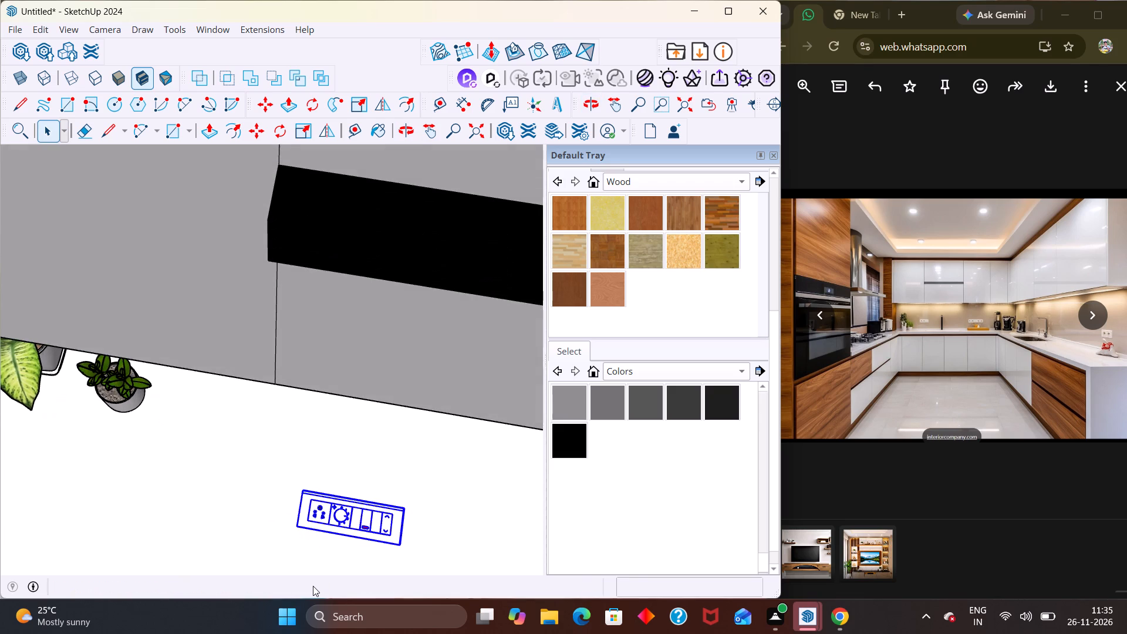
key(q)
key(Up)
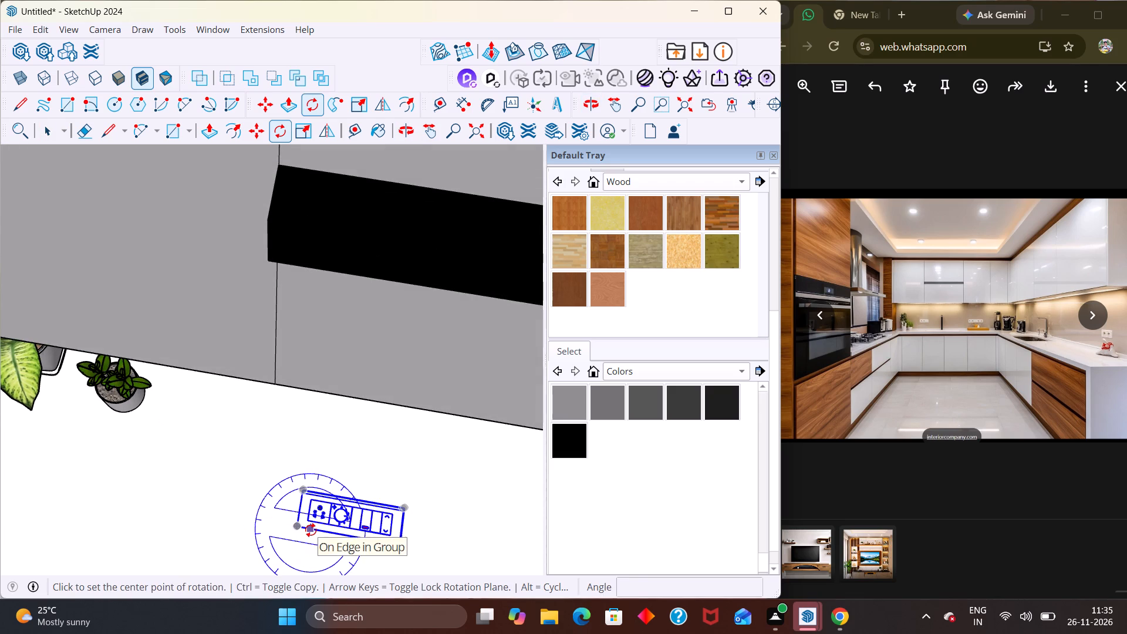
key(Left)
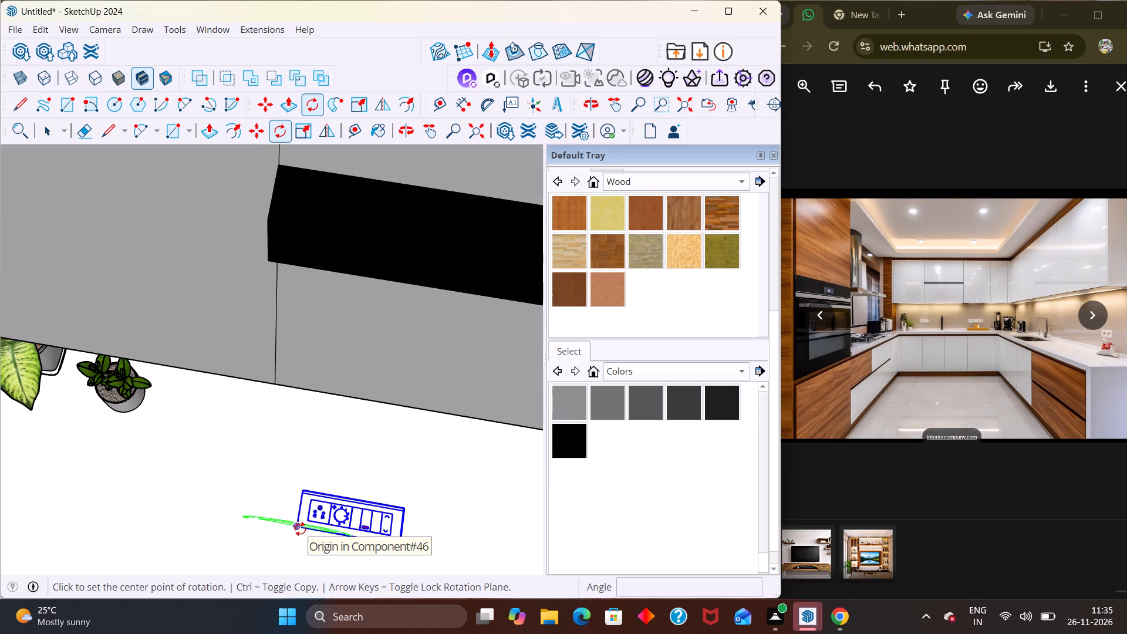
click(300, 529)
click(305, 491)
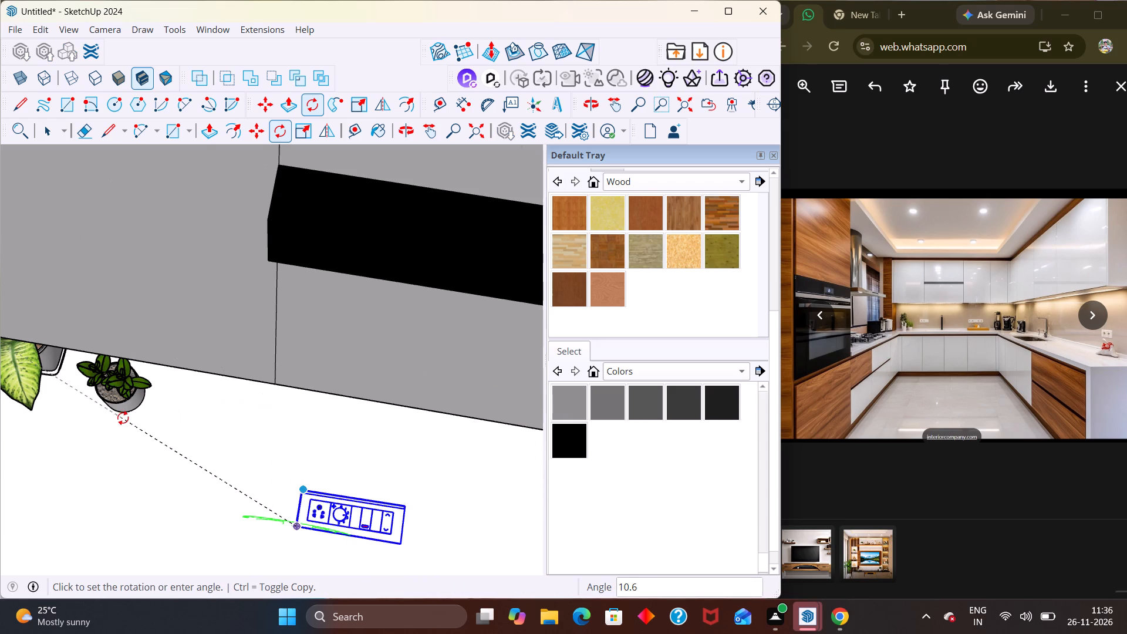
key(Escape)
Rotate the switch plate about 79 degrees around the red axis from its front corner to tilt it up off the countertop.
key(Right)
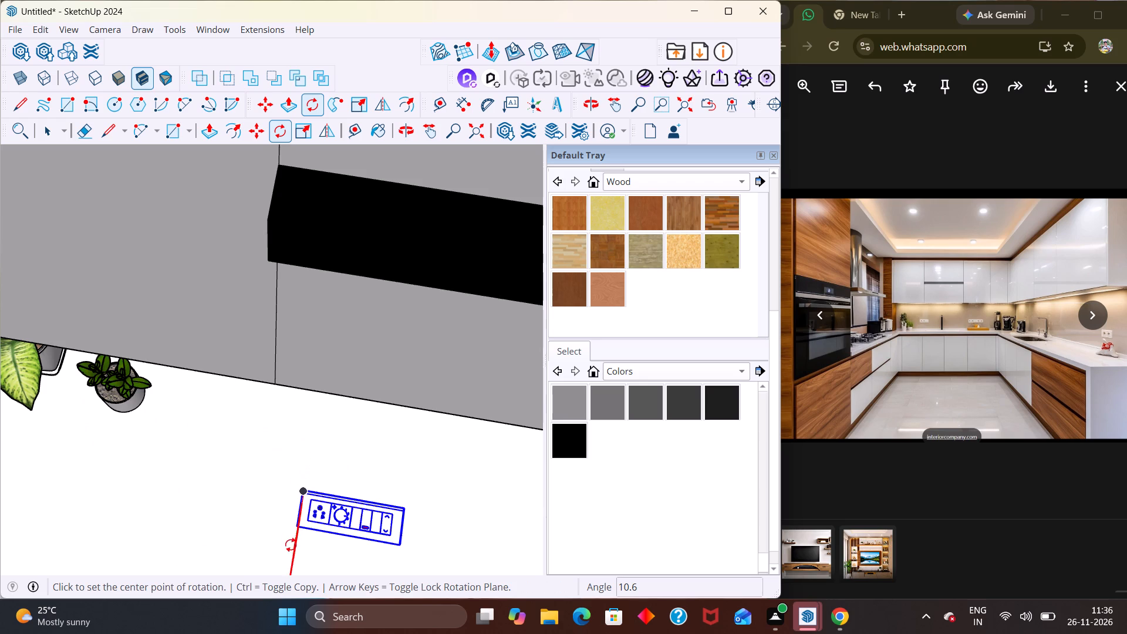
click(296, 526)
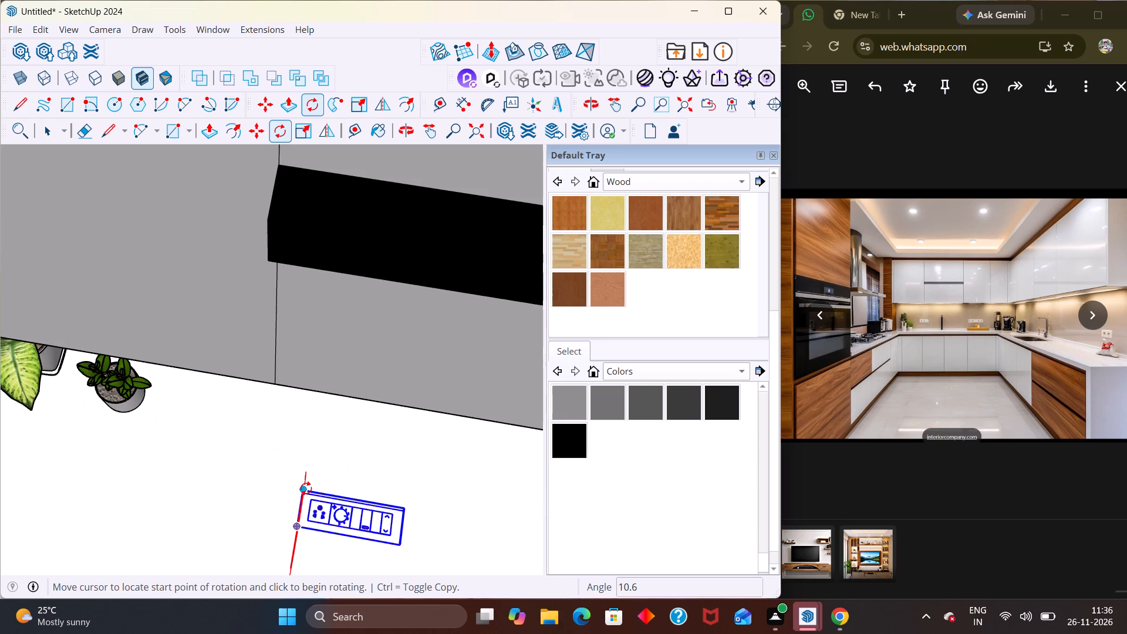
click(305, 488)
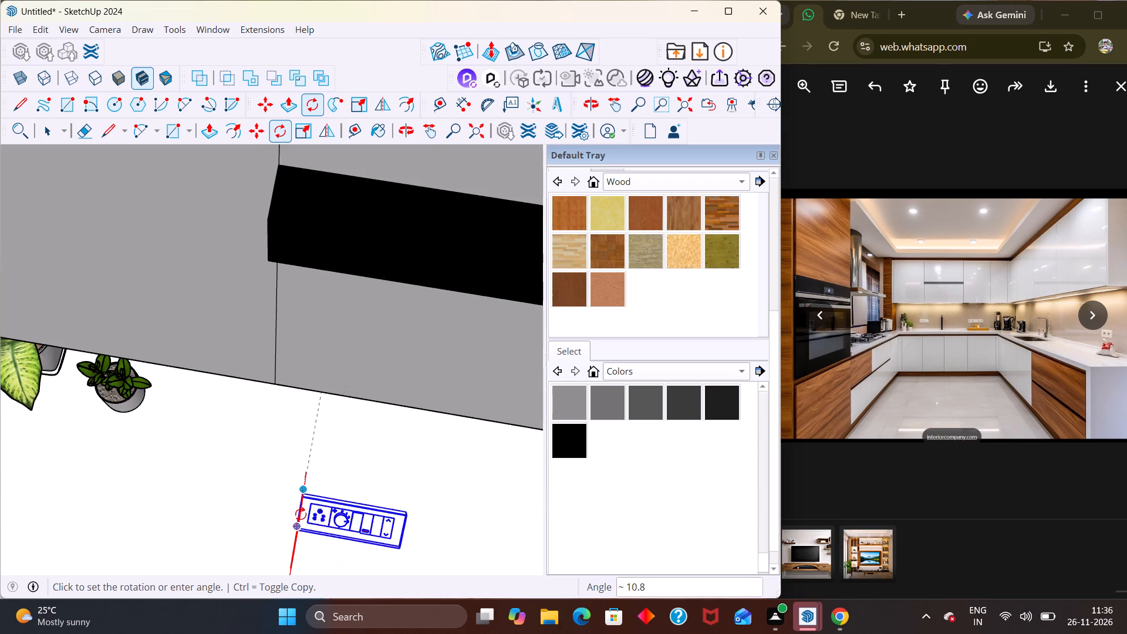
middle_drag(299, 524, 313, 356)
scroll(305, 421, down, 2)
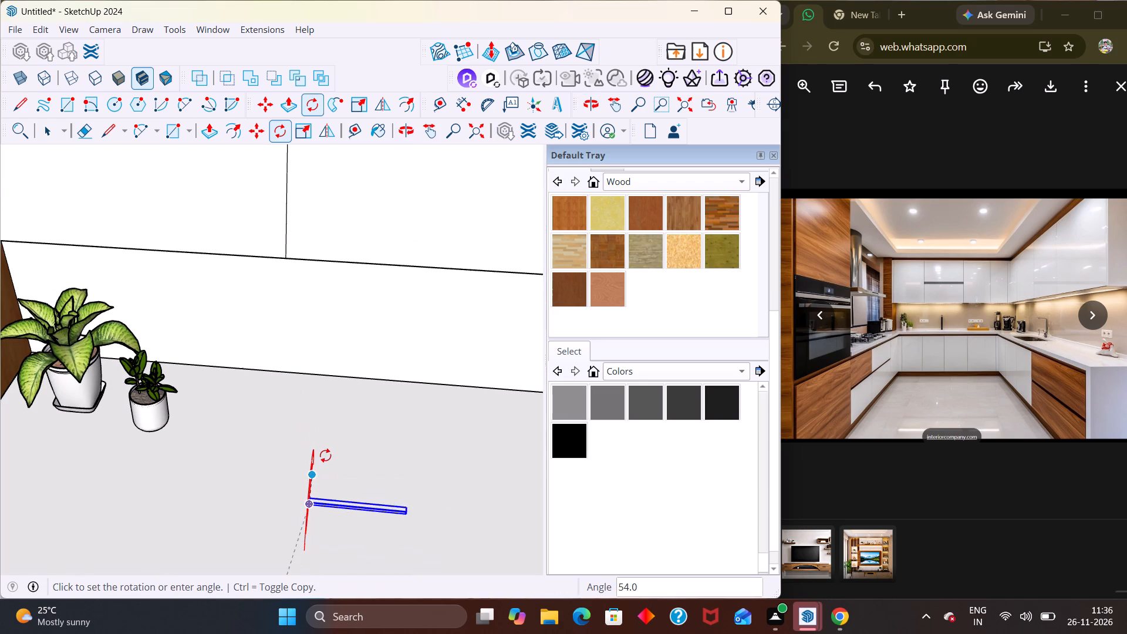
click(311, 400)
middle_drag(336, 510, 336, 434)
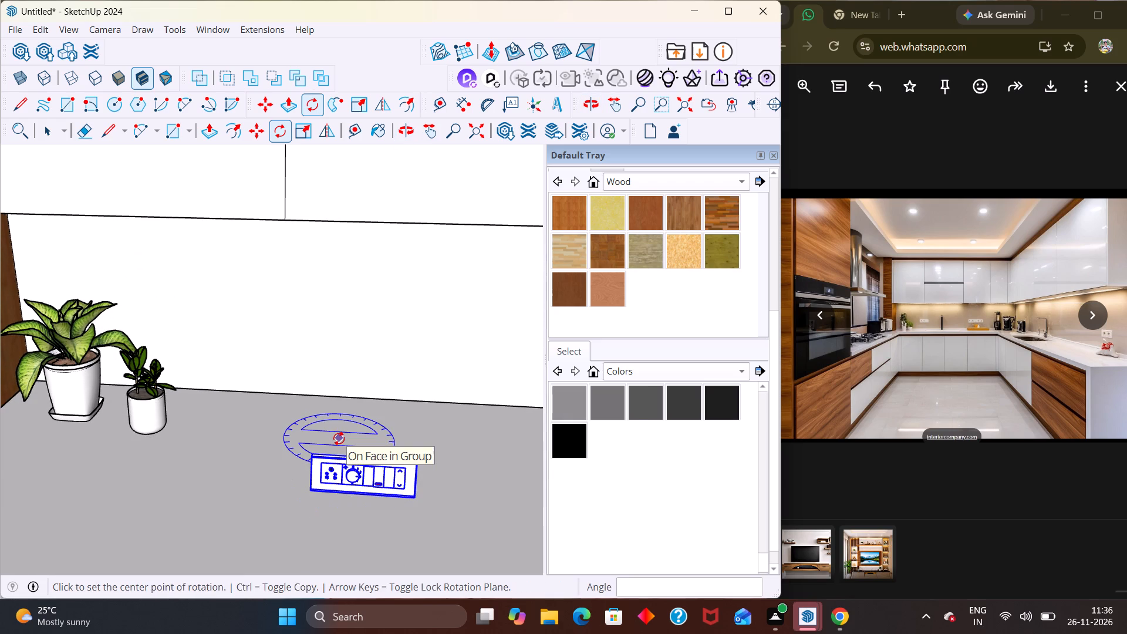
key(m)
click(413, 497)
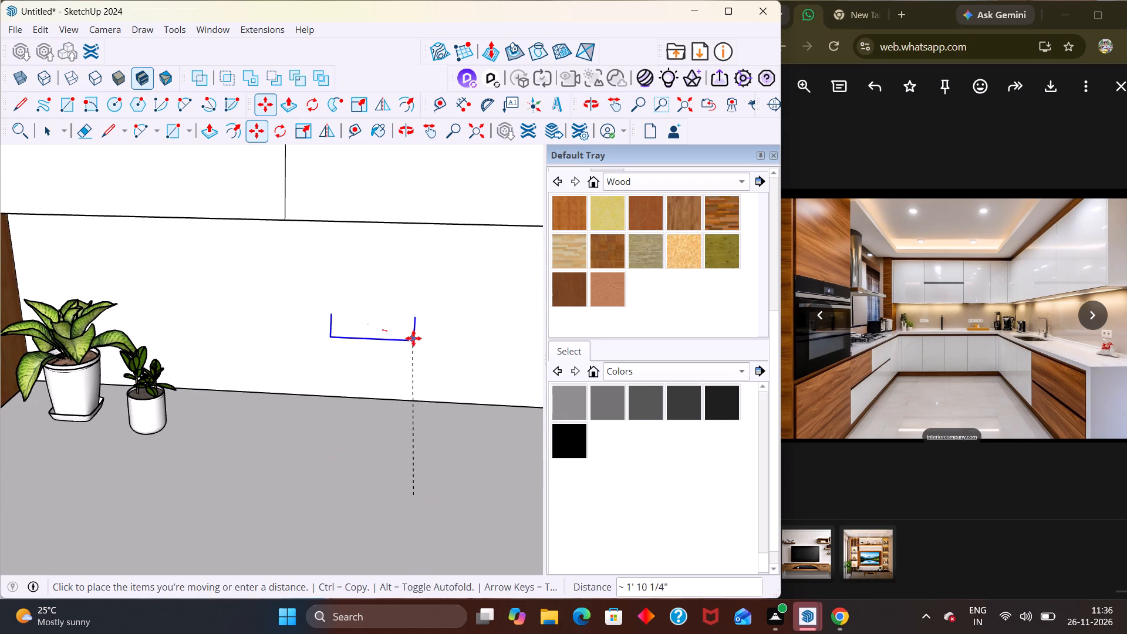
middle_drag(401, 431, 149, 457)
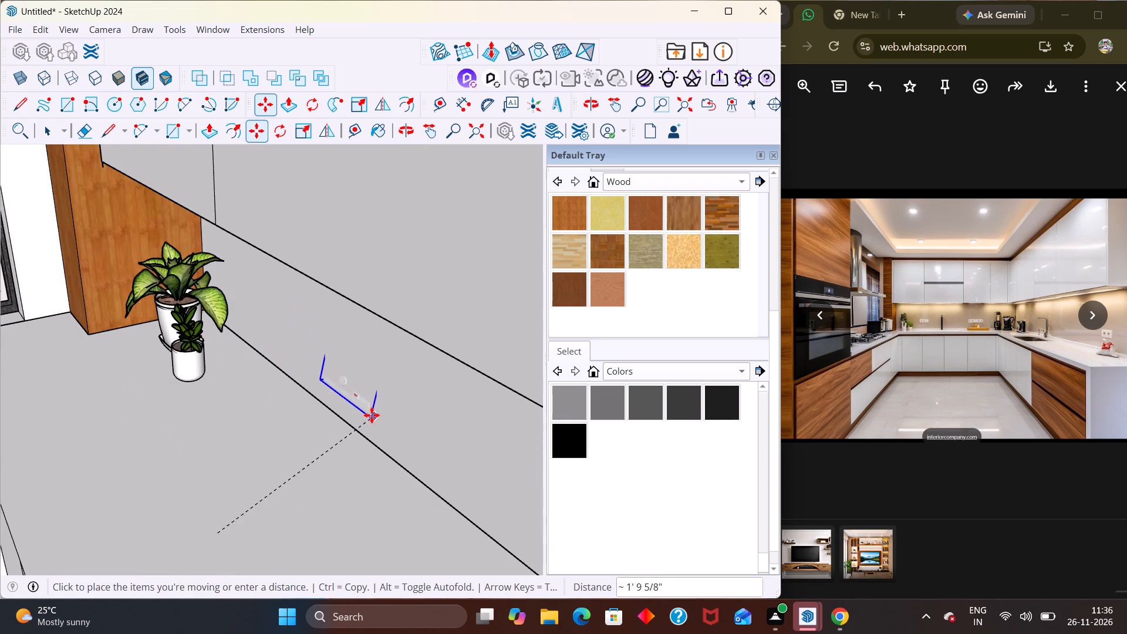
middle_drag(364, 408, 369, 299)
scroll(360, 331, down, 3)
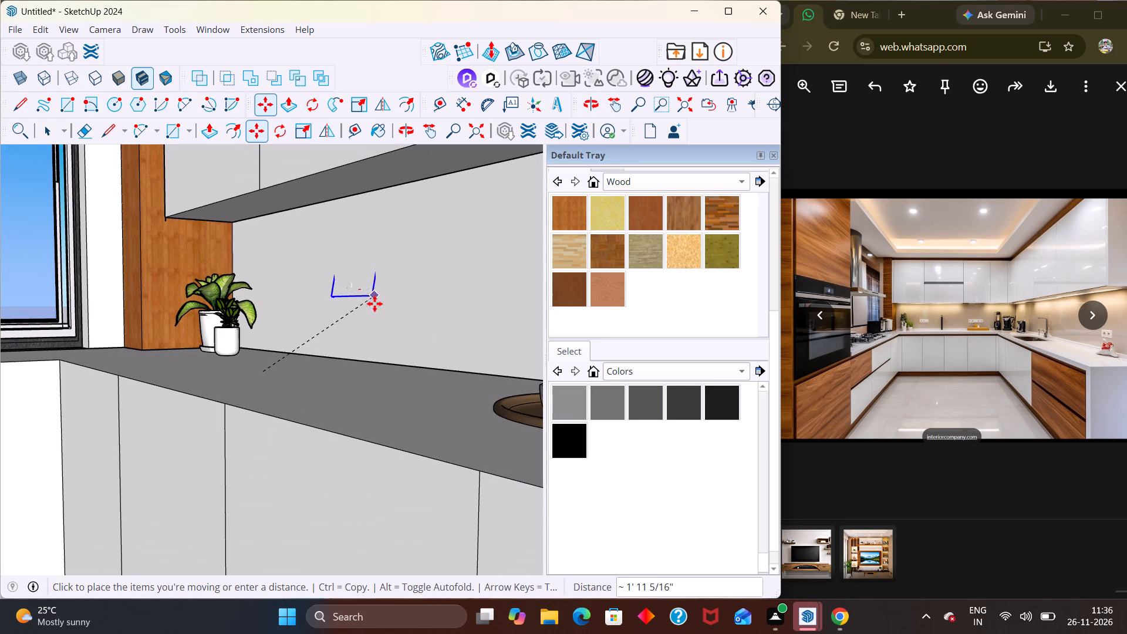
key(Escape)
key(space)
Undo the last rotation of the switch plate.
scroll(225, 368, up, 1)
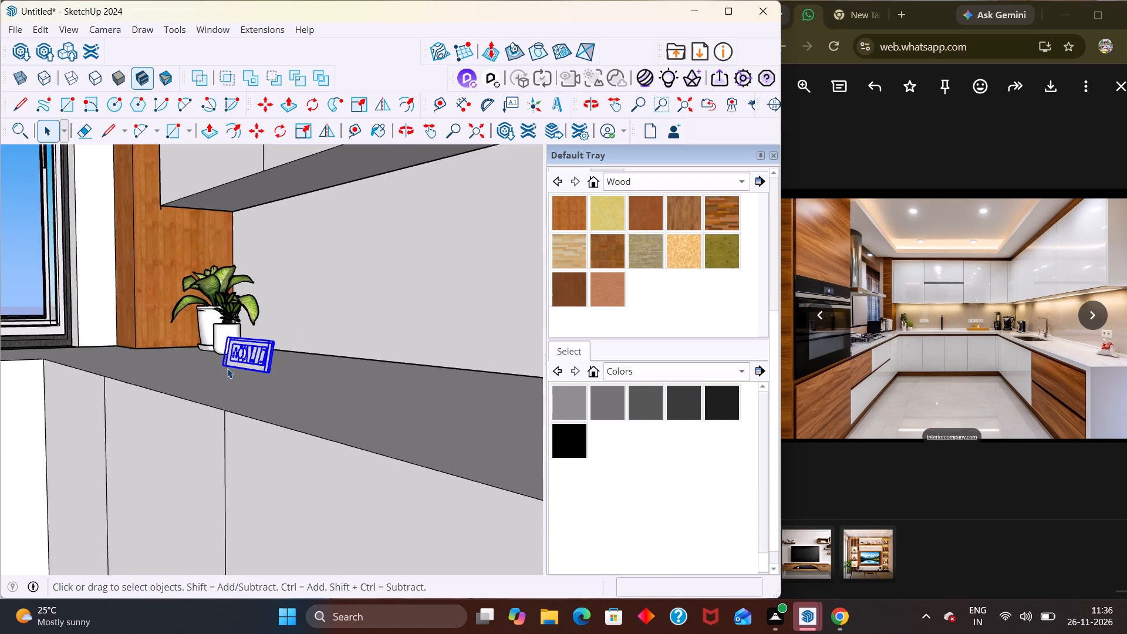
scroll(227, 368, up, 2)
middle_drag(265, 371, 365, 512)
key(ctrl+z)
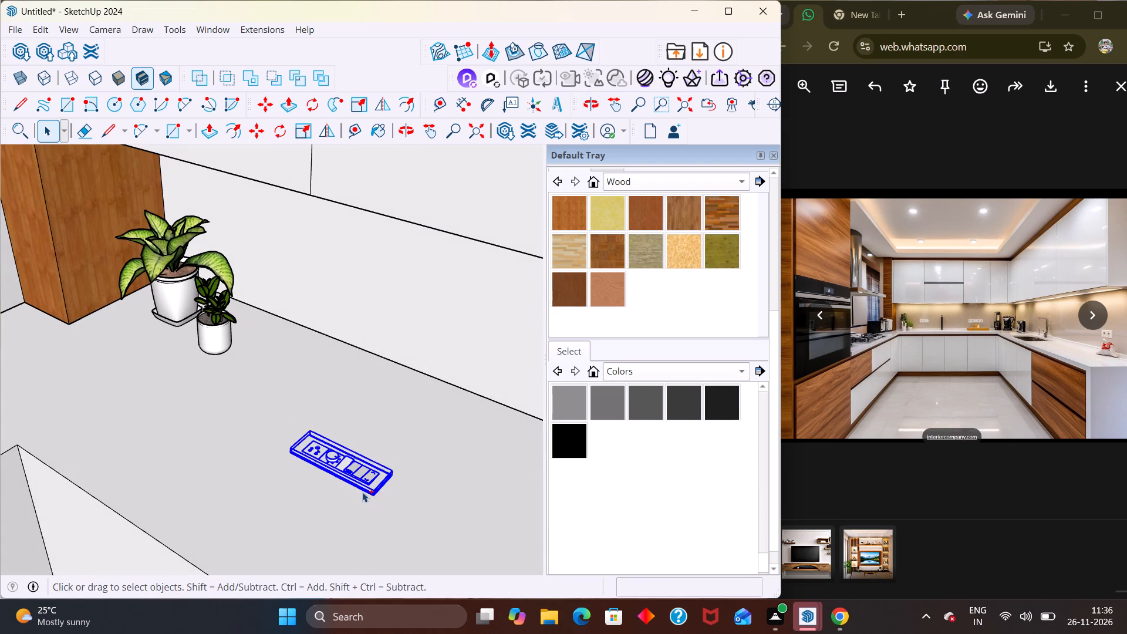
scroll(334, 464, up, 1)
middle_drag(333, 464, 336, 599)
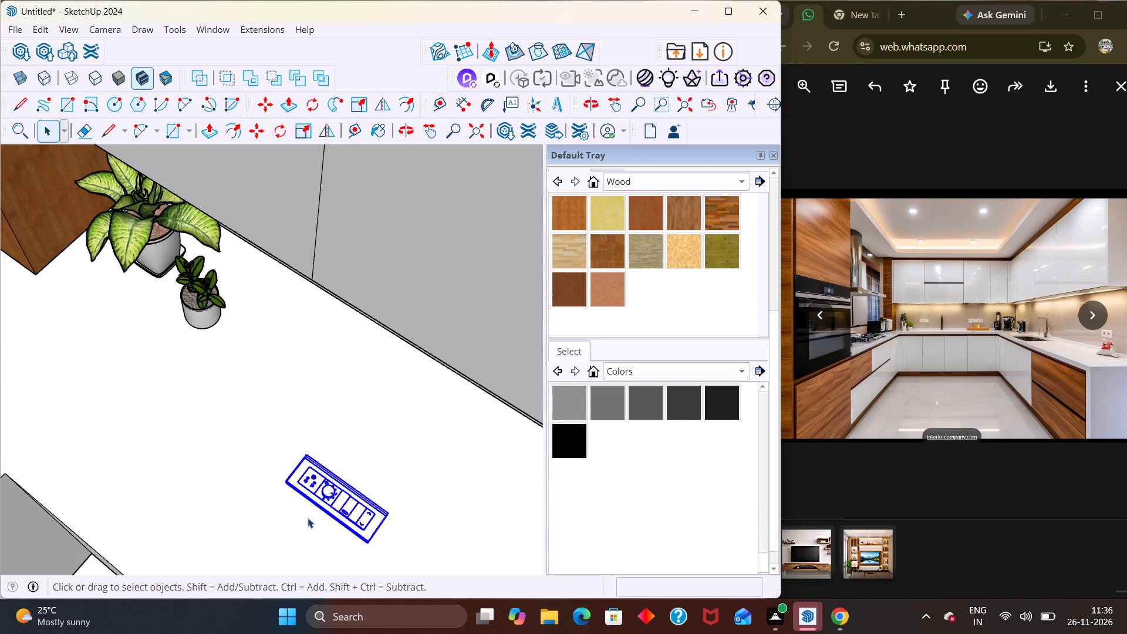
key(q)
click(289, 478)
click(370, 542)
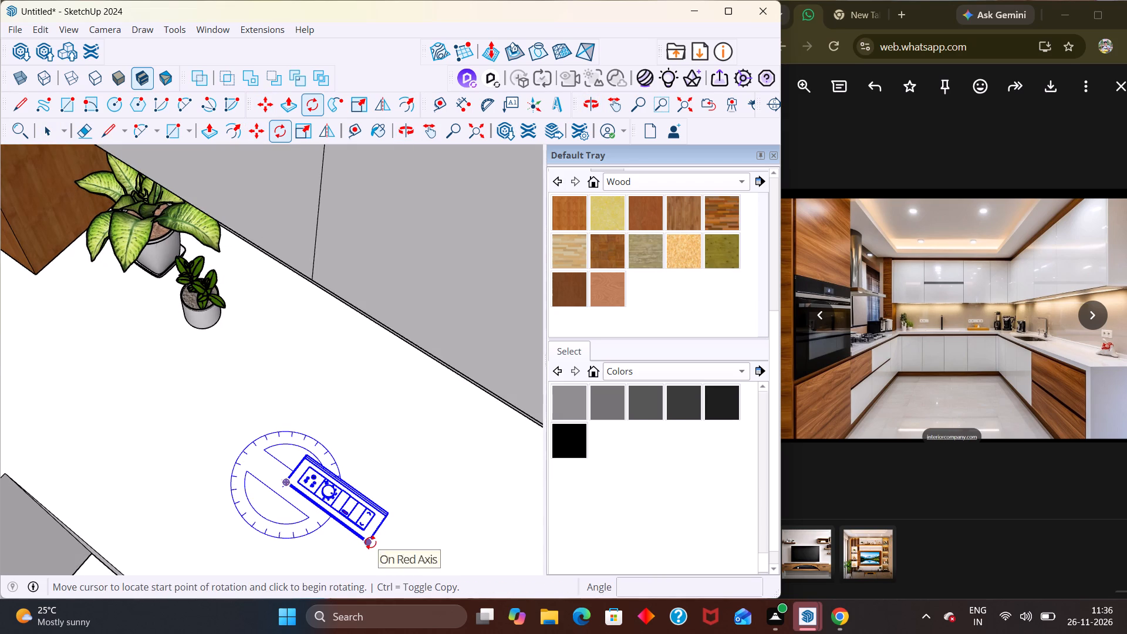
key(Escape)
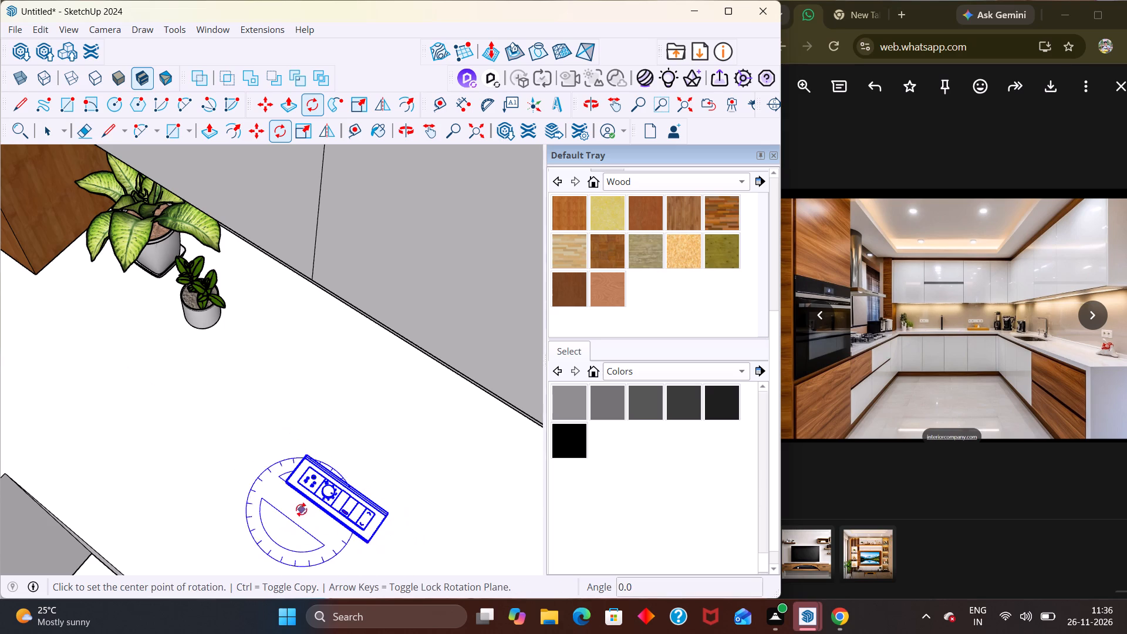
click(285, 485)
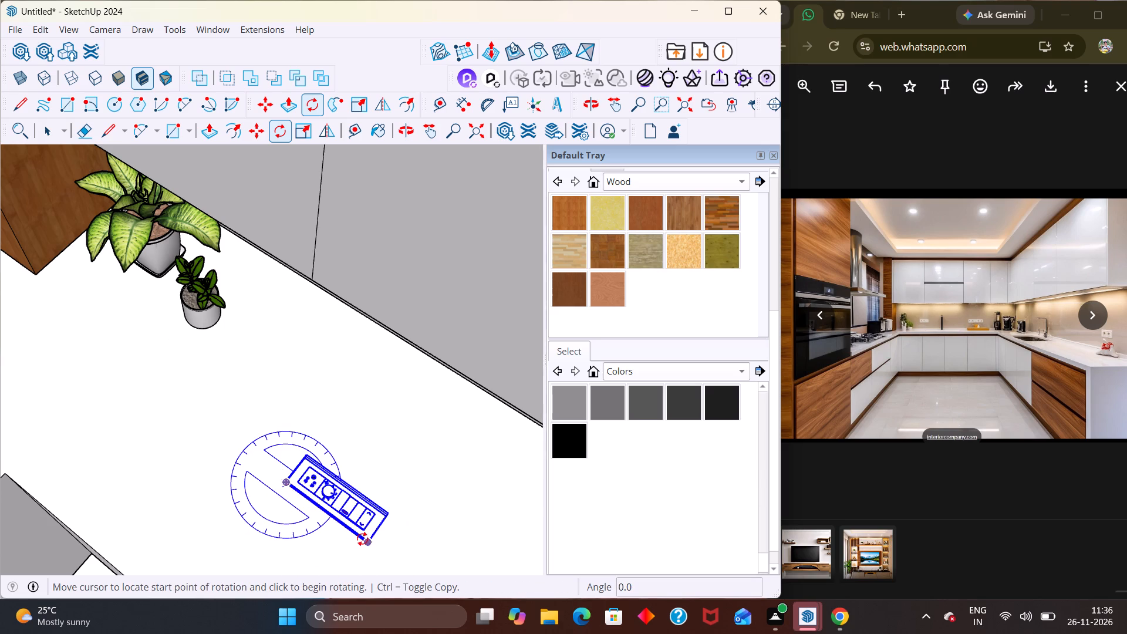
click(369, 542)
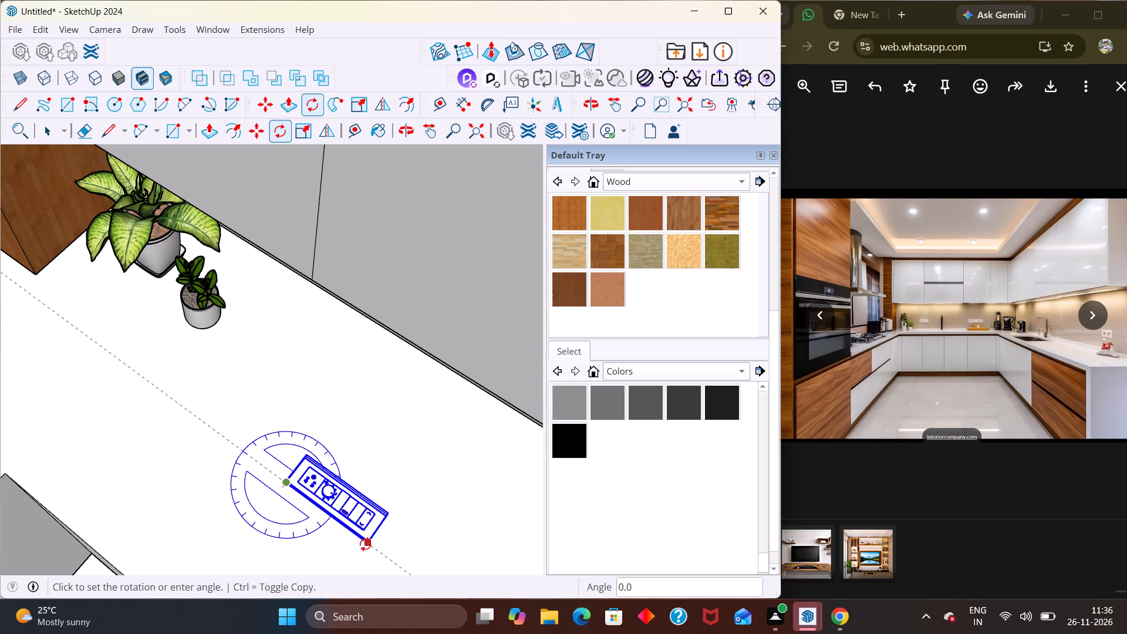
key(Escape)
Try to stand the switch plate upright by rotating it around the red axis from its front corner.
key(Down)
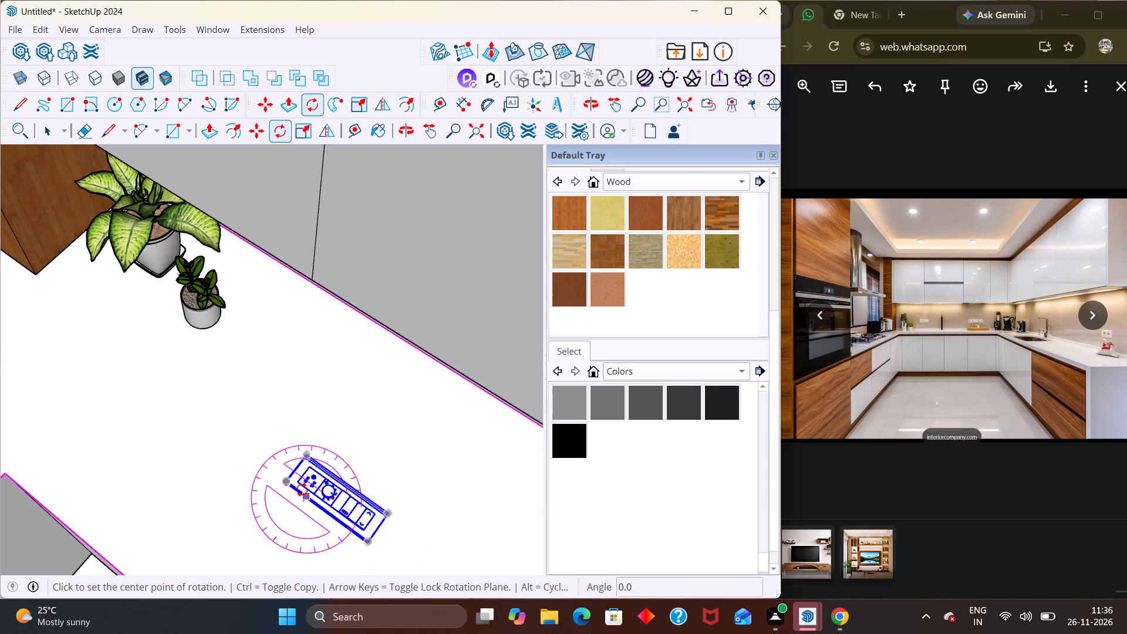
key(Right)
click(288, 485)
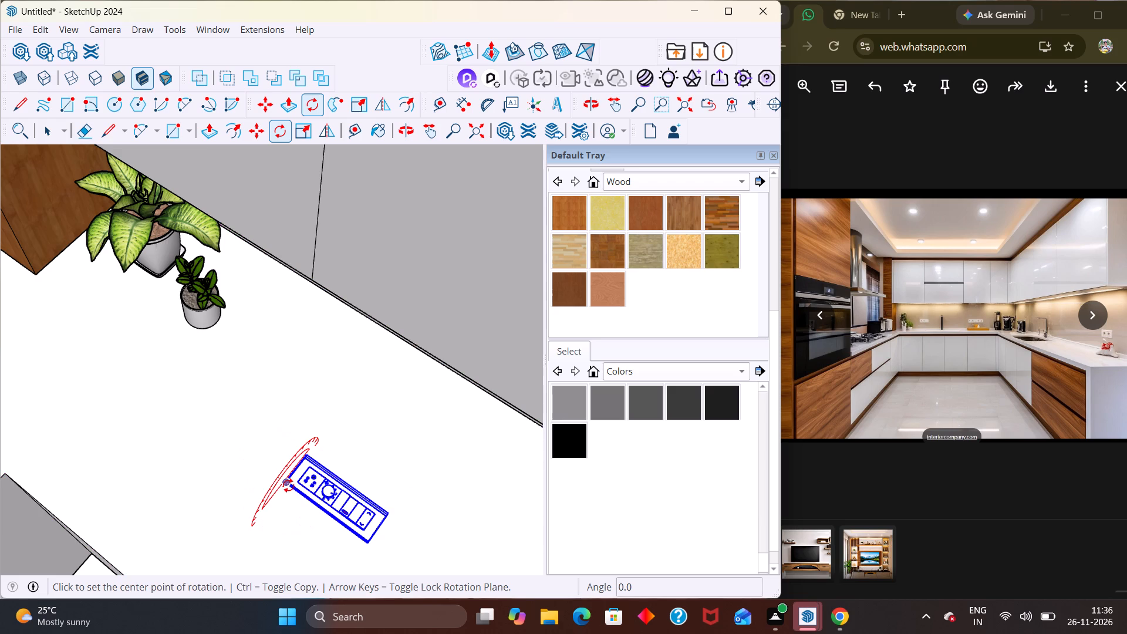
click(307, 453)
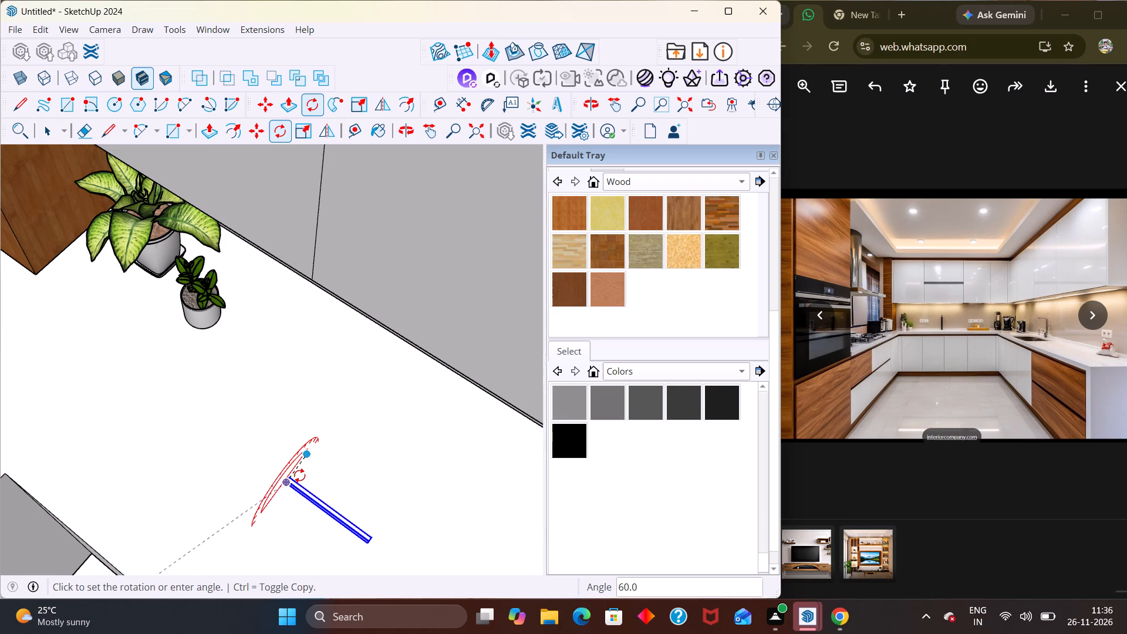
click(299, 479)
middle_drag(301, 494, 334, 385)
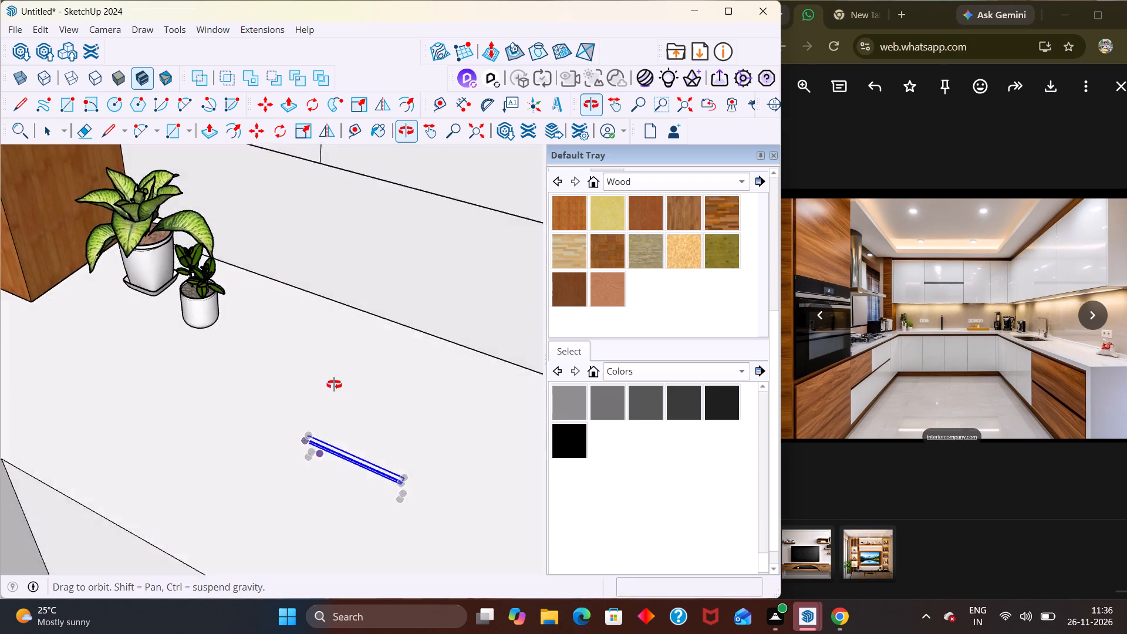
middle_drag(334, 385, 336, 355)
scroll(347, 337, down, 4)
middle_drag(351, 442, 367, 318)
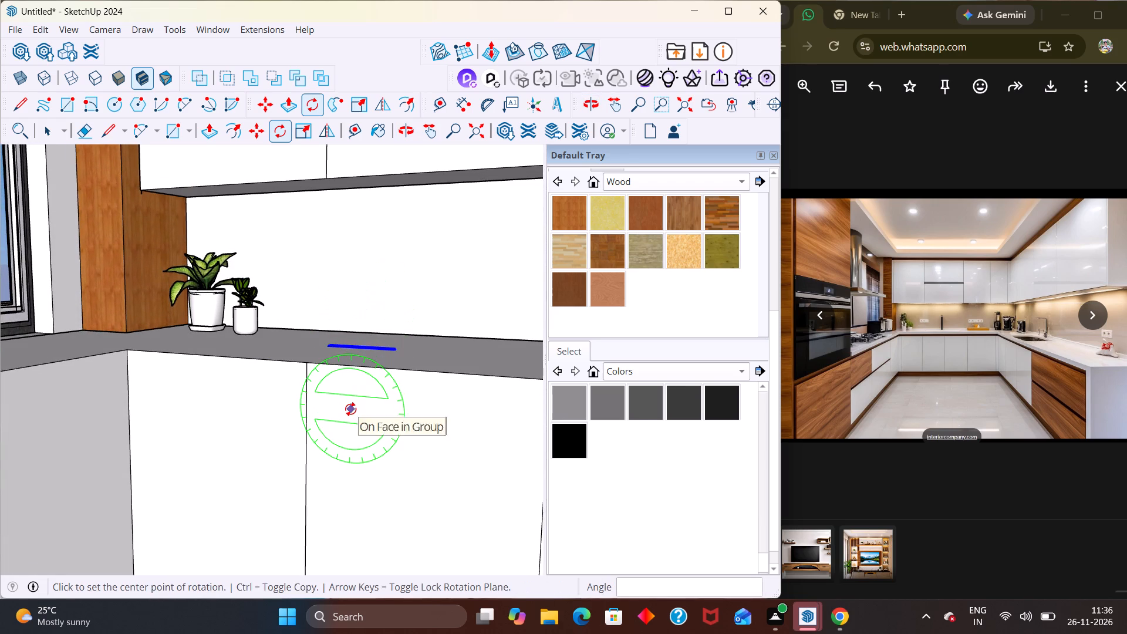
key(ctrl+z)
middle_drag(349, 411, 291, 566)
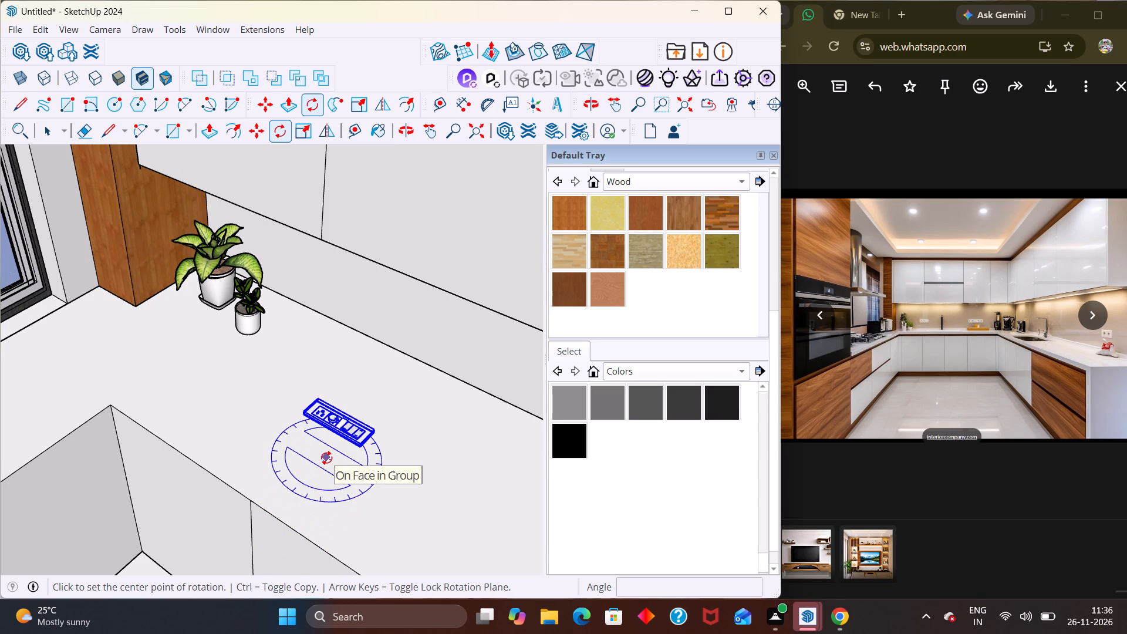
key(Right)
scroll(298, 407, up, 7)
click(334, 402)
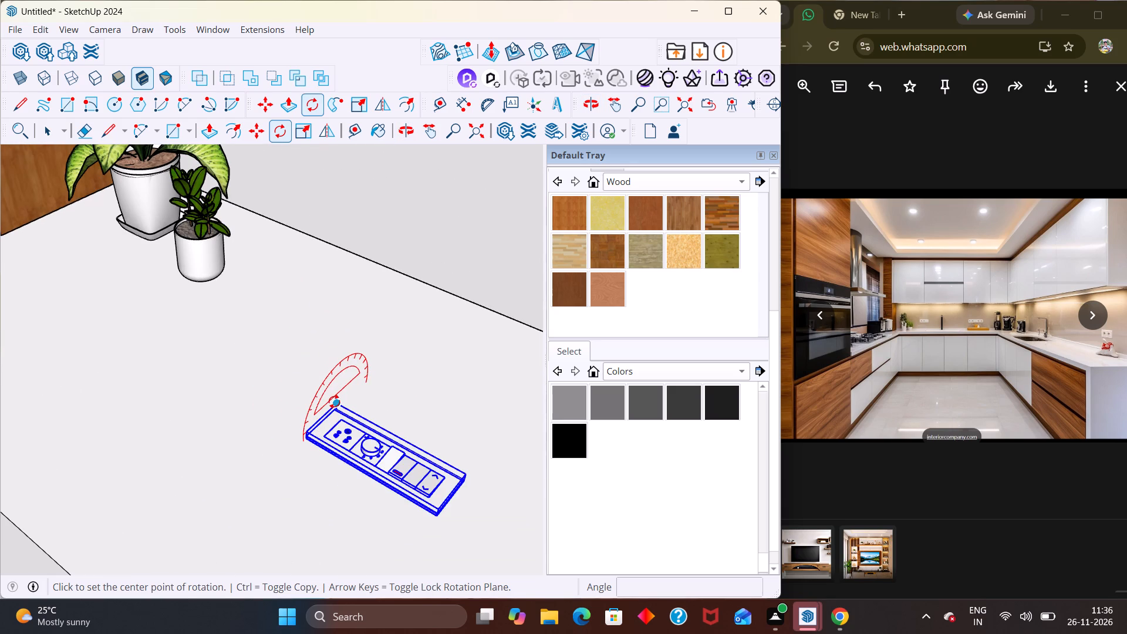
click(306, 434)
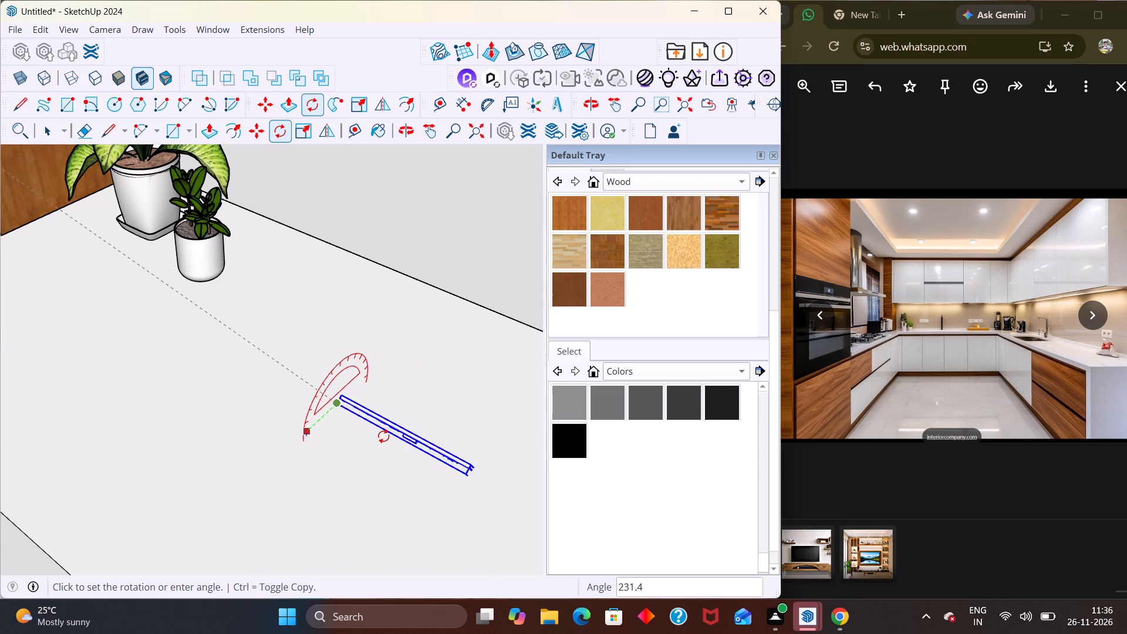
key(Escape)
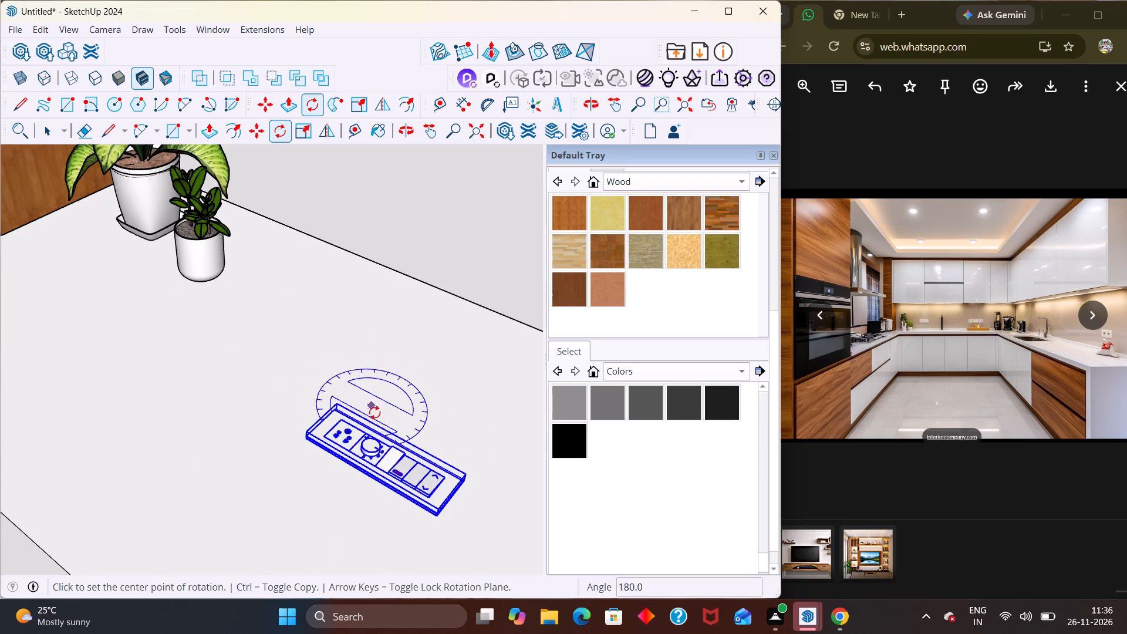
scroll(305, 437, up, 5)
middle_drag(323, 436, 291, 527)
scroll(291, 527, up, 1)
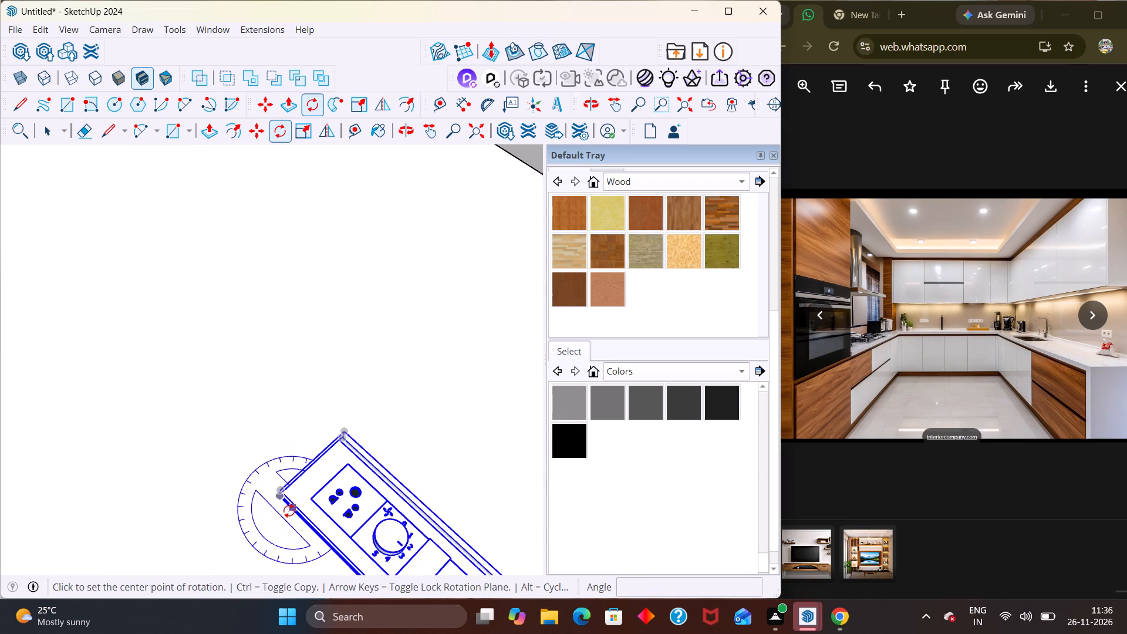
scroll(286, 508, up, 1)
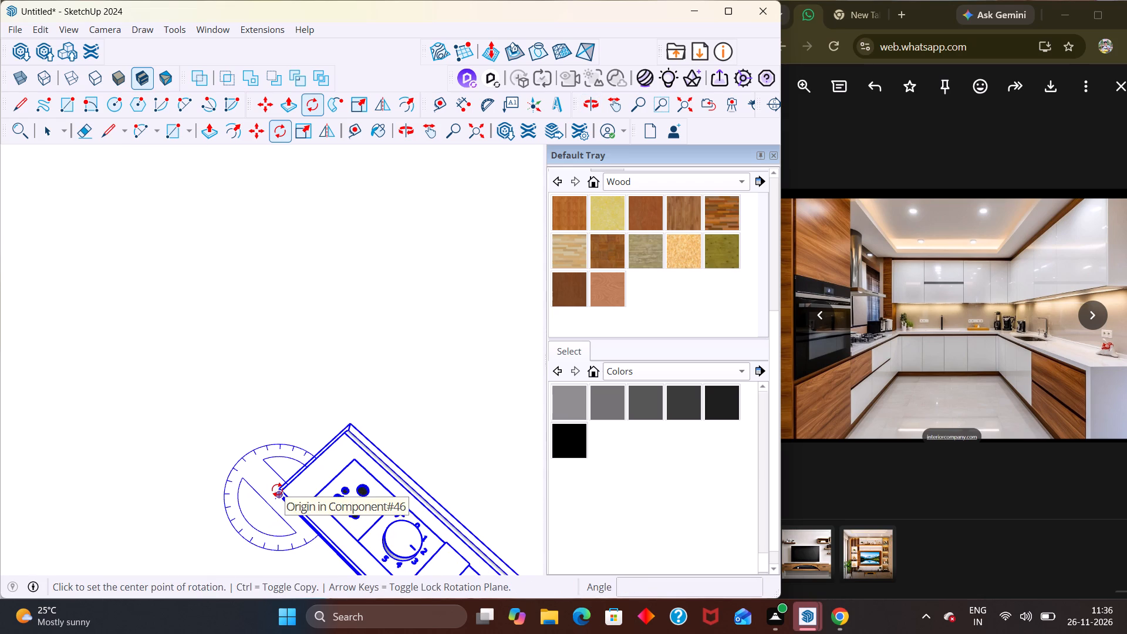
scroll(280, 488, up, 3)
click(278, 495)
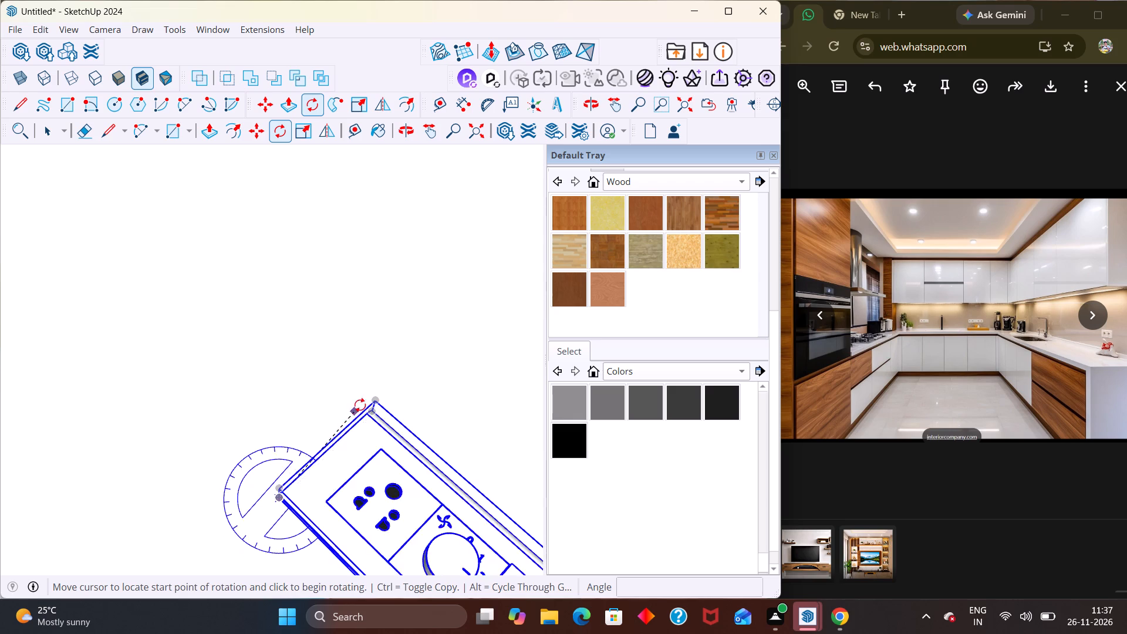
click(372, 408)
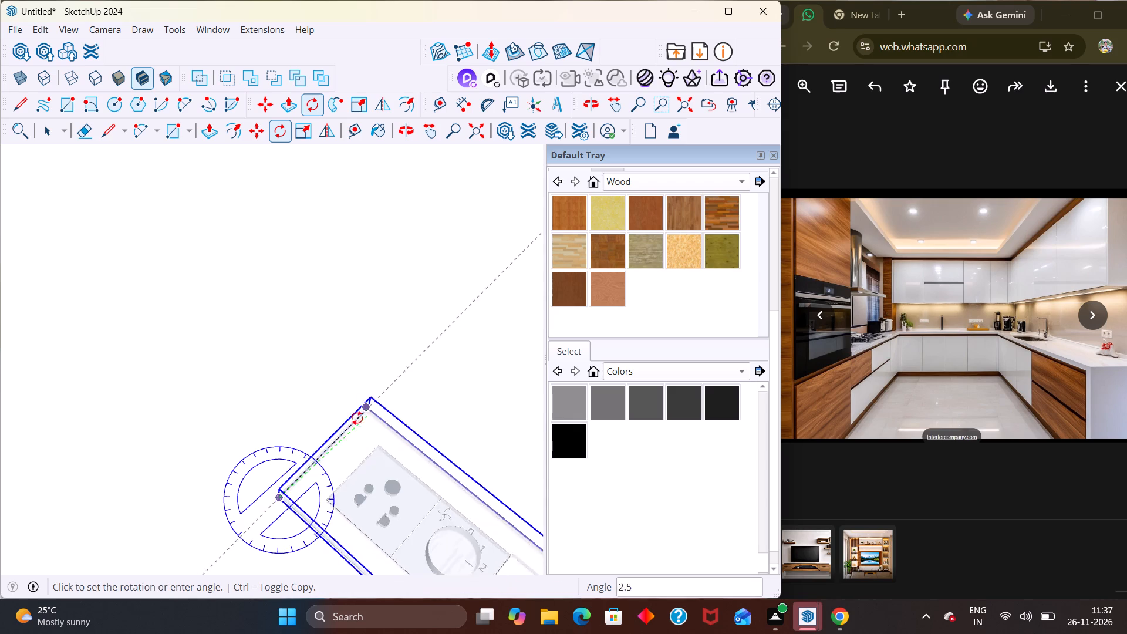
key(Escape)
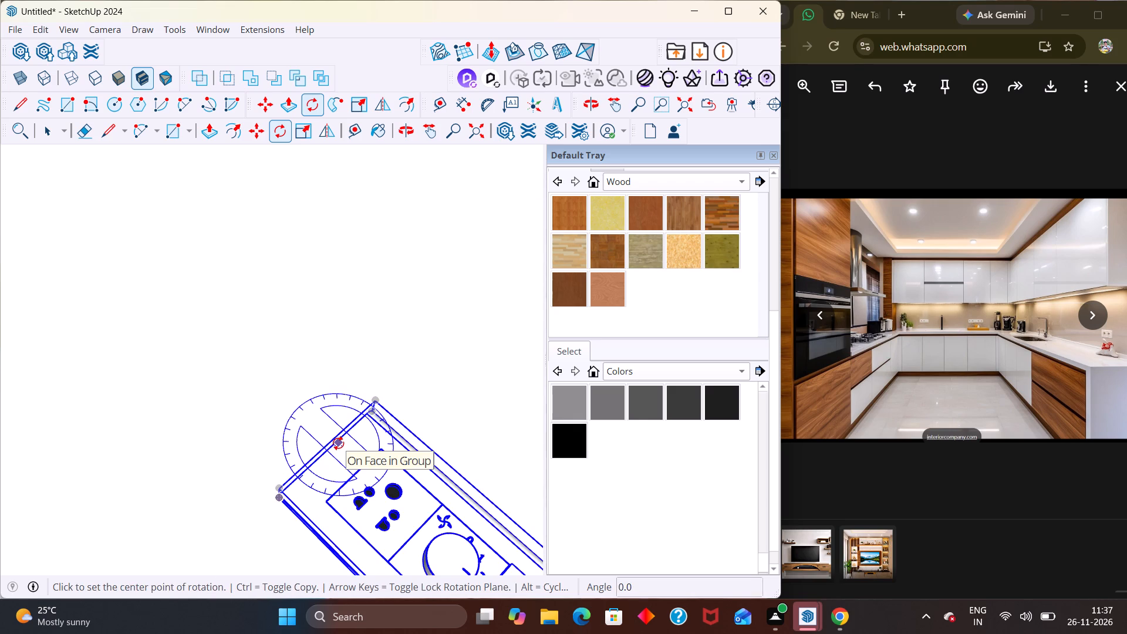
Rotate the switch plate 90 degrees around the red axis from its front corner so it stands upright.
key(Right)
click(279, 497)
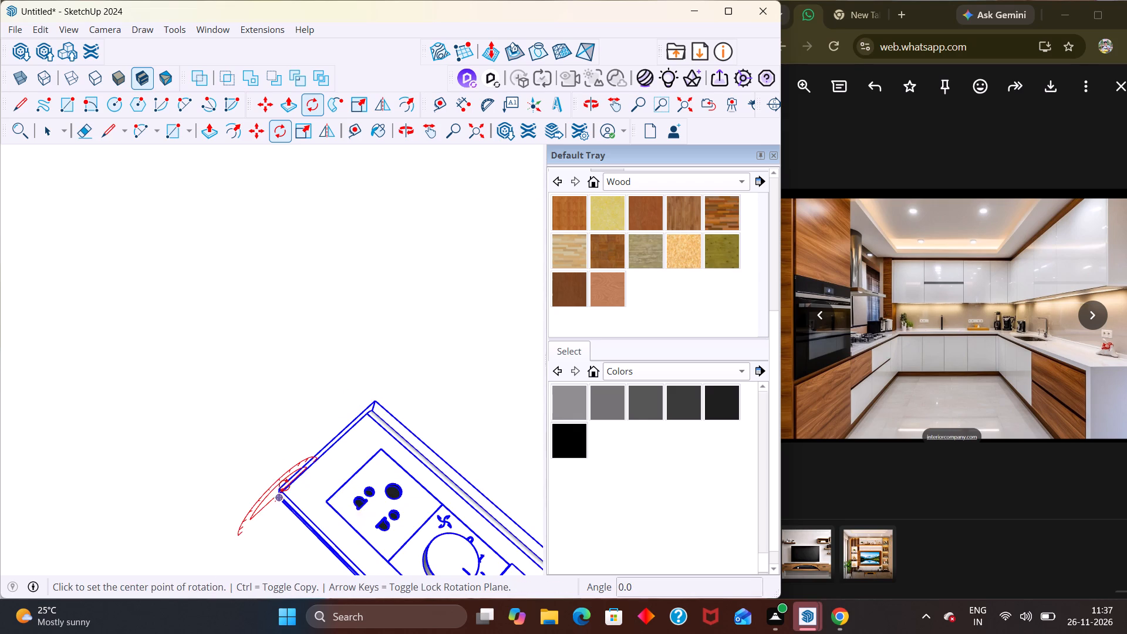
click(376, 400)
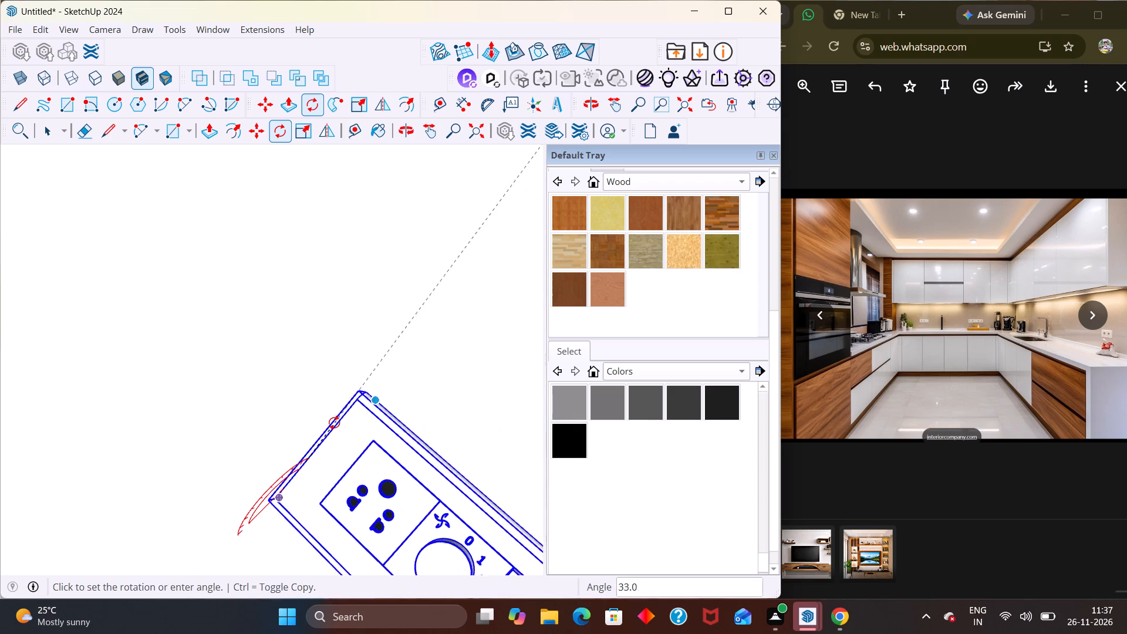
scroll(305, 433, down, 5)
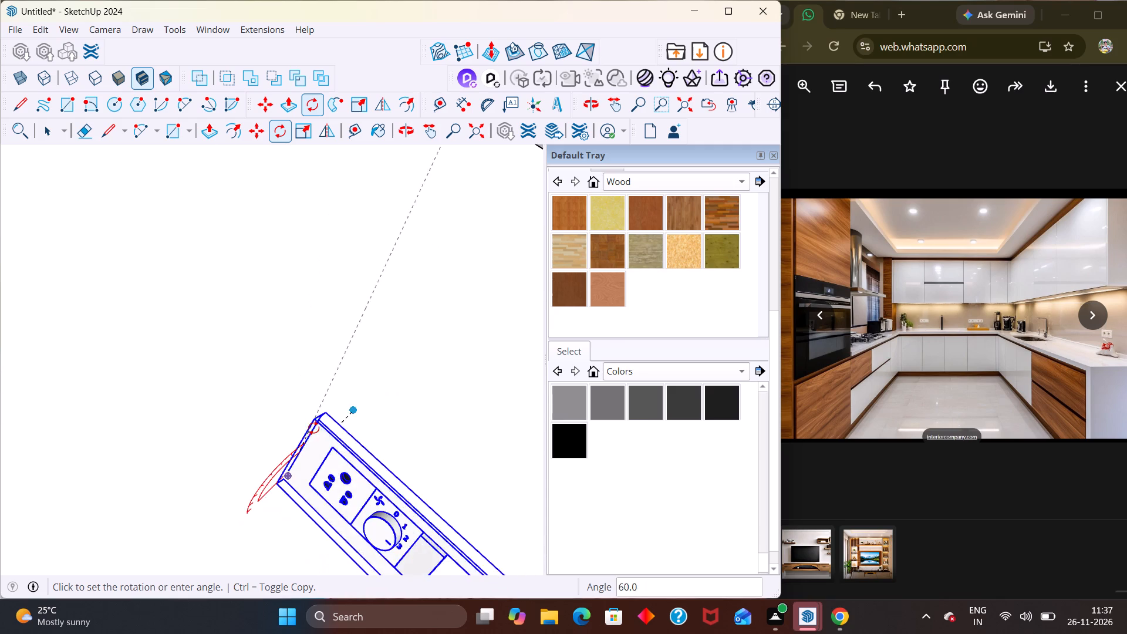
scroll(313, 428, down, 10)
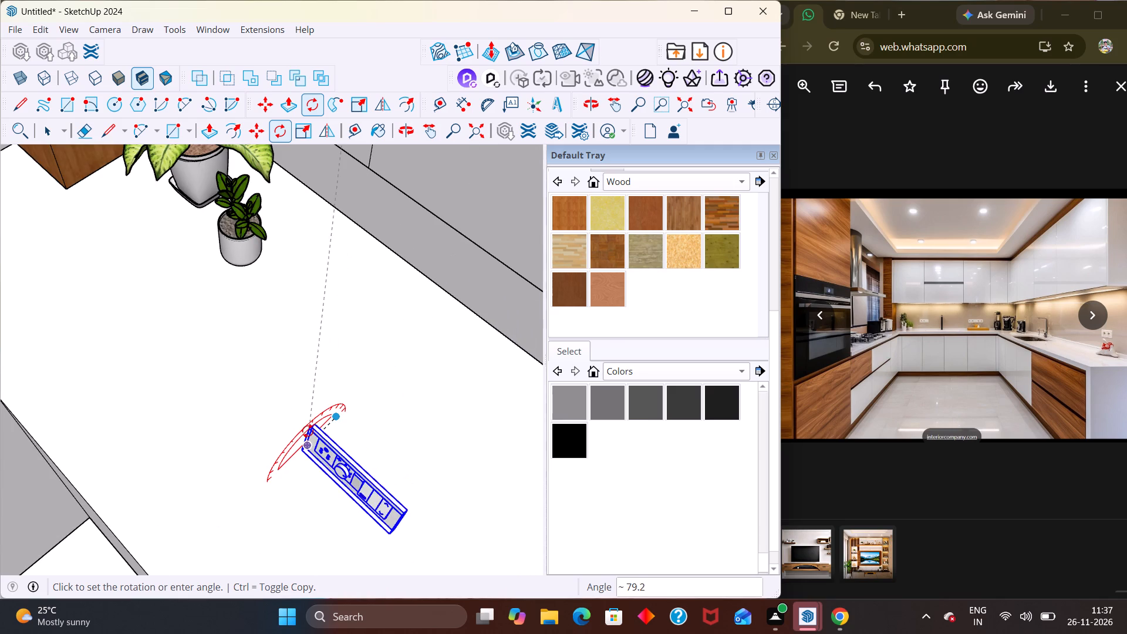
scroll(306, 430, up, 2)
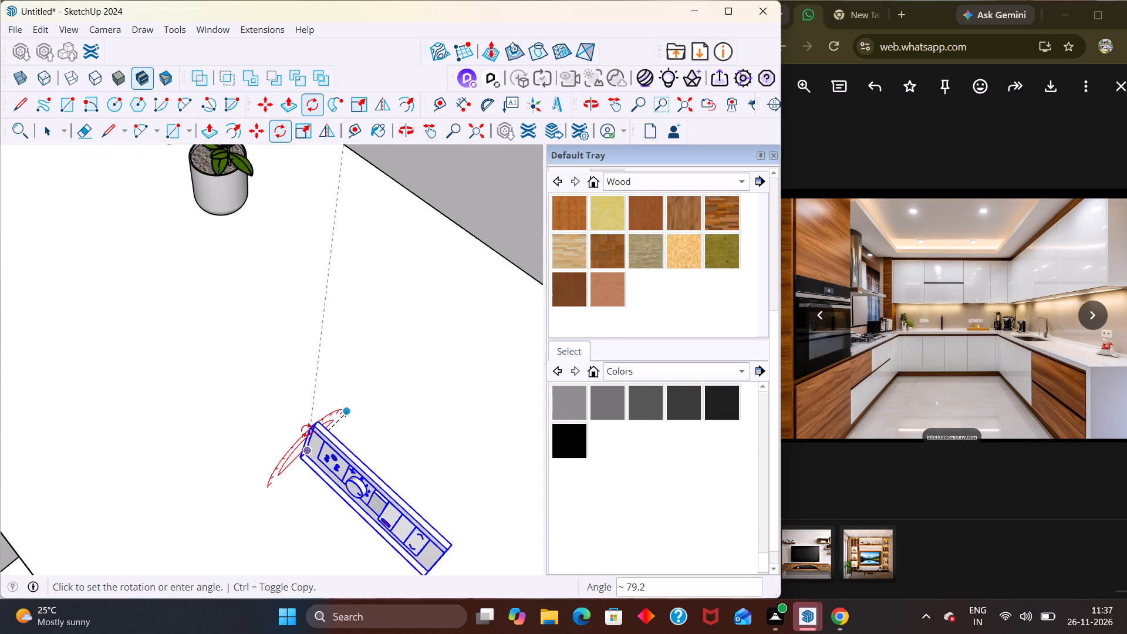
scroll(306, 430, up, 2)
scroll(306, 430, down, 1)
scroll(306, 430, up, 1)
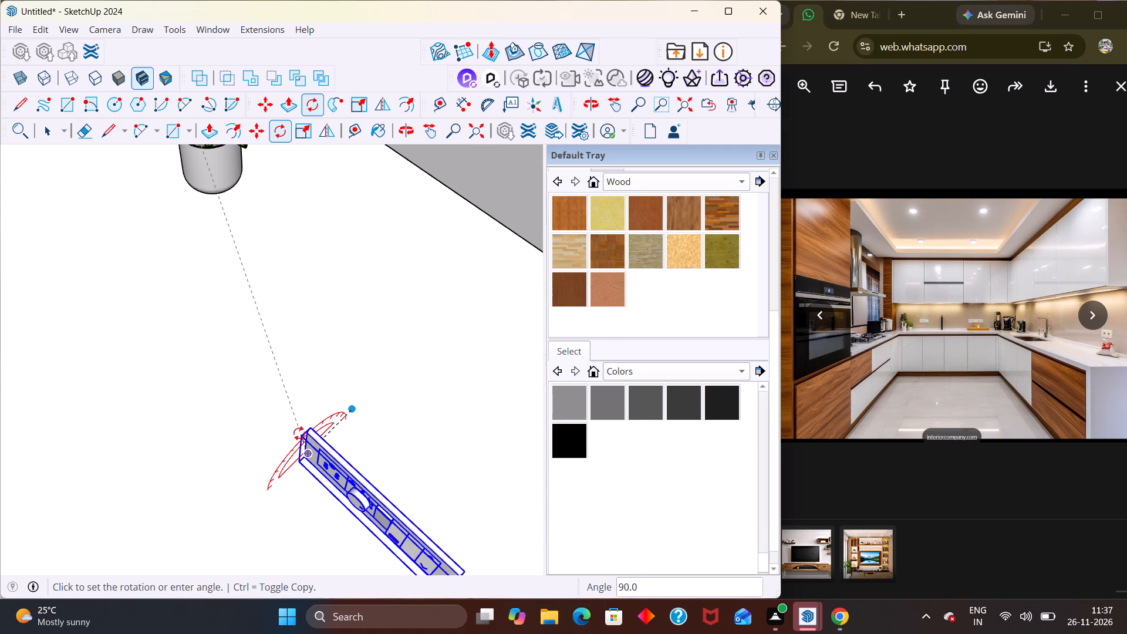
click(299, 433)
Move the upright switch plate about 1' 3" up along the blue axis, above the back countertop beside the potted plants.
scroll(315, 410, down, 3)
scroll(324, 405, up, 1)
scroll(325, 404, down, 3)
key(m)
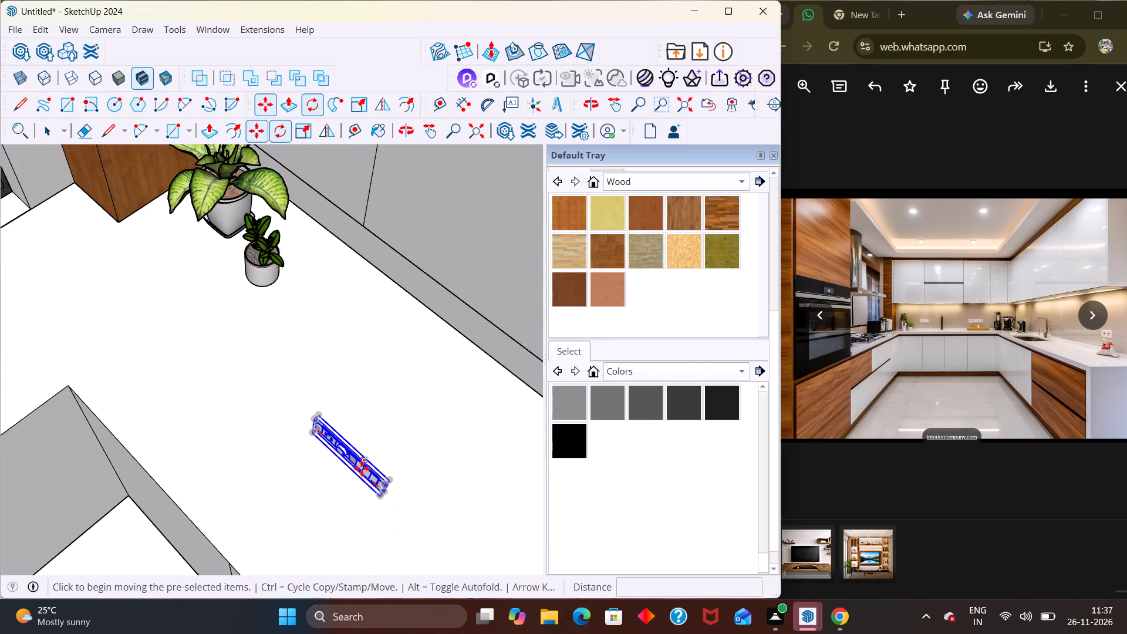
scroll(376, 538, up, 6)
click(384, 481)
scroll(392, 407, down, 7)
scroll(382, 428, up, 1)
scroll(381, 429, down, 4)
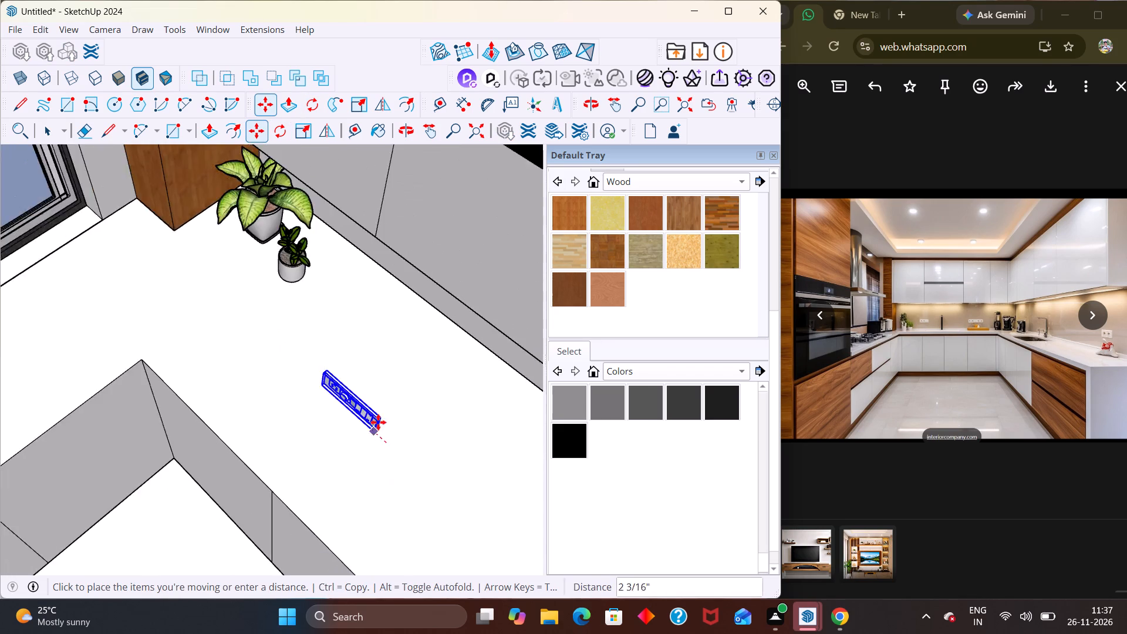
scroll(378, 422, down, 3)
scroll(421, 323, down, 9)
middle_drag(417, 358, 462, 295)
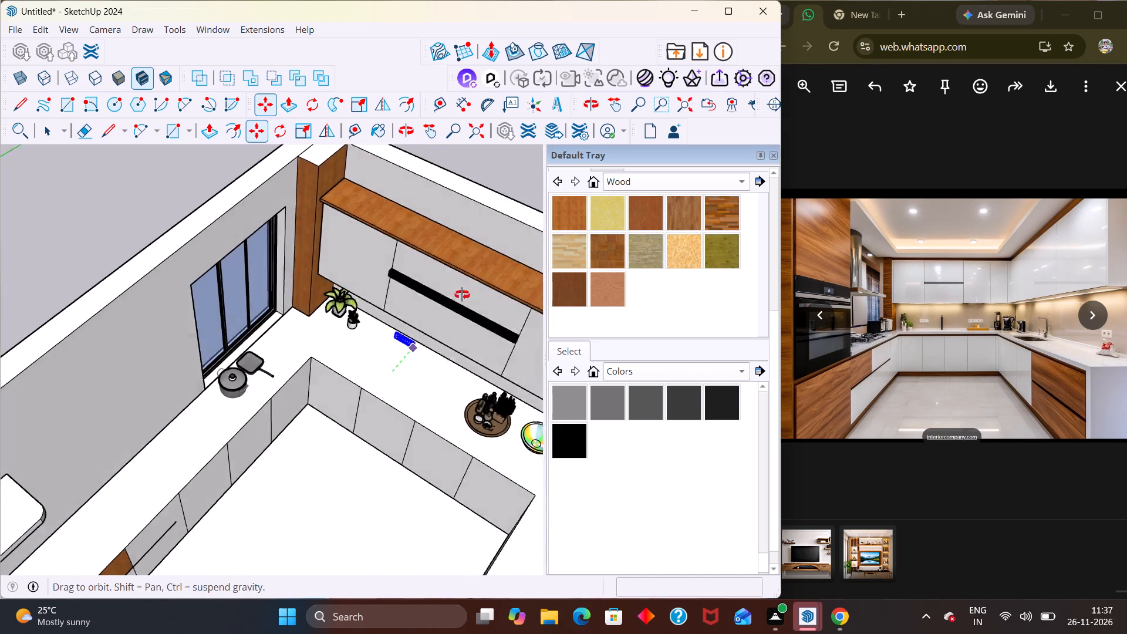
middle_drag(462, 295, 461, 188)
middle_drag(413, 403, 444, 463)
scroll(413, 386, up, 4)
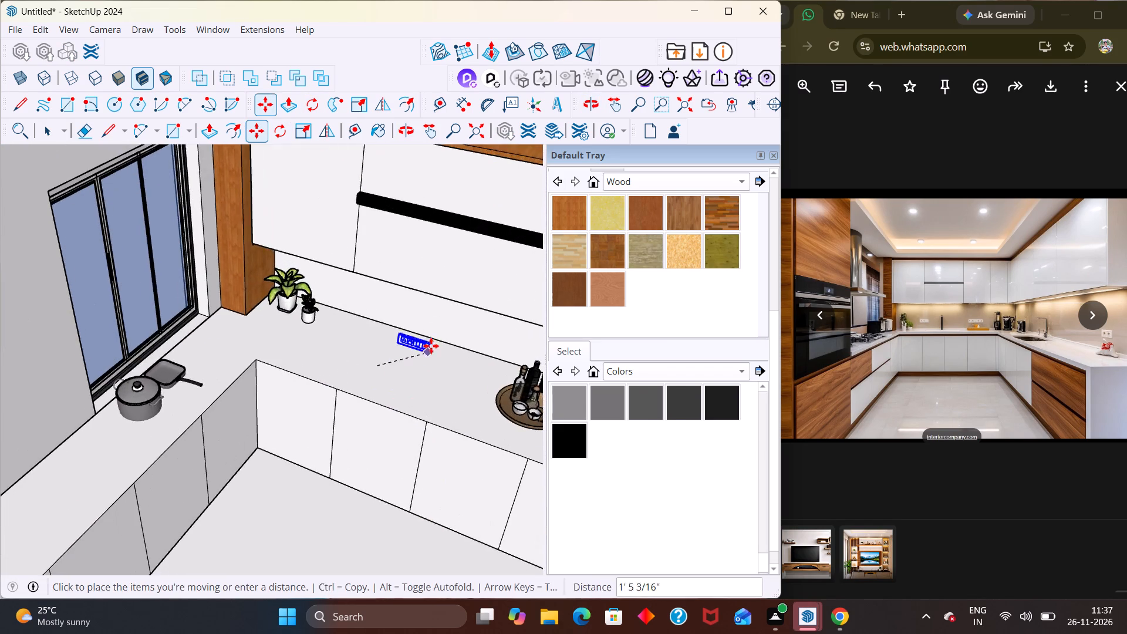
middle_drag(424, 347, 512, 273)
scroll(510, 261, up, 6)
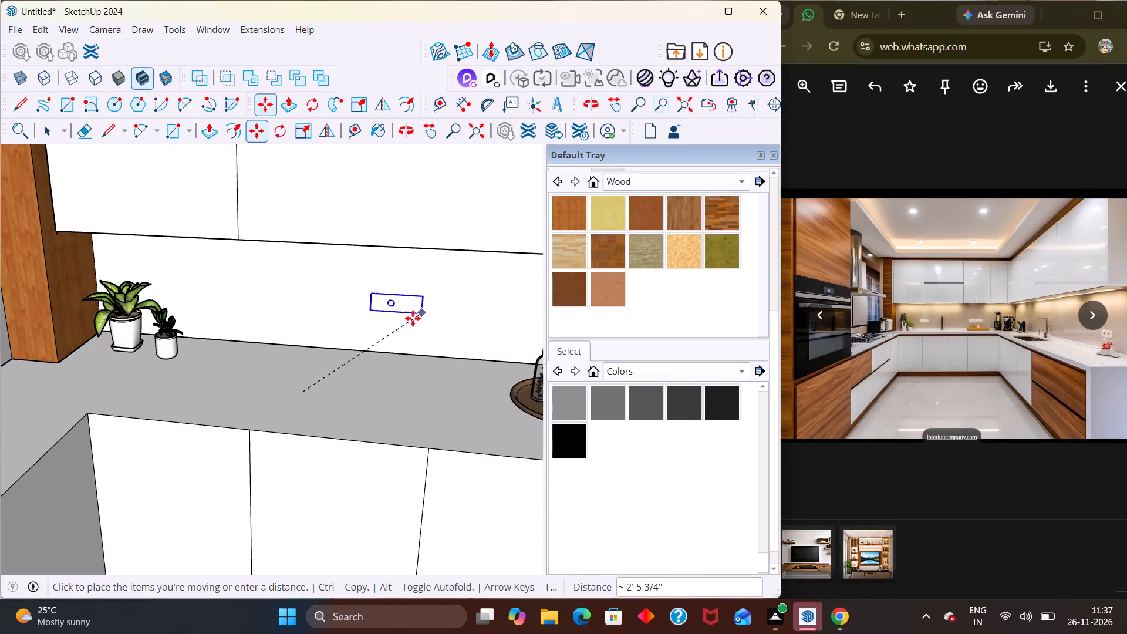
scroll(311, 309, up, 2)
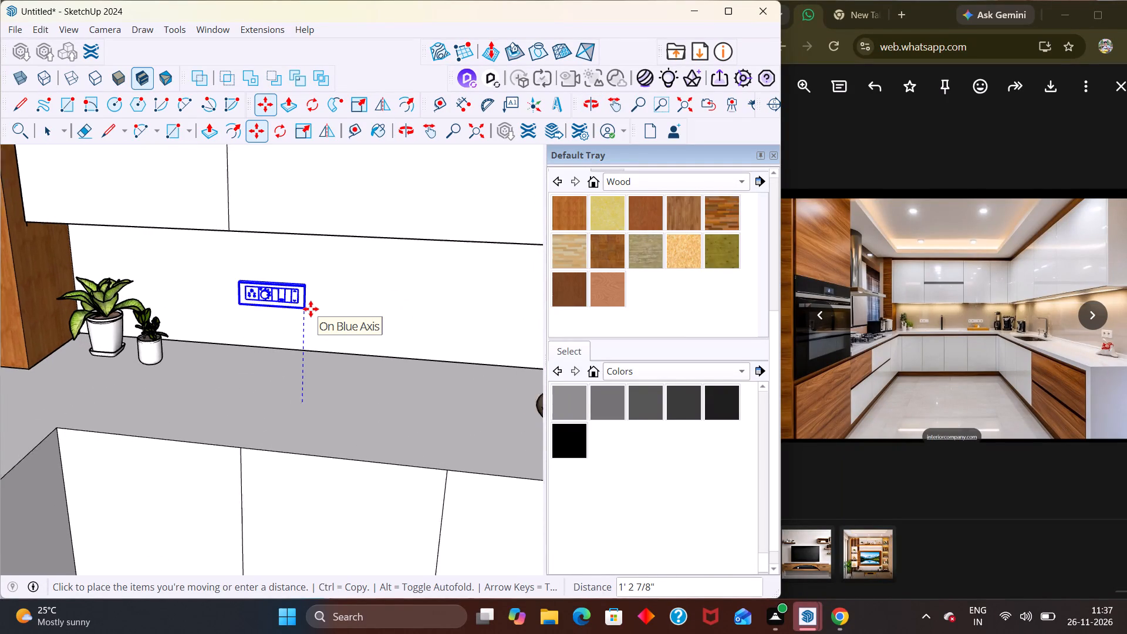
click(298, 308)
scroll(311, 309, down, 4)
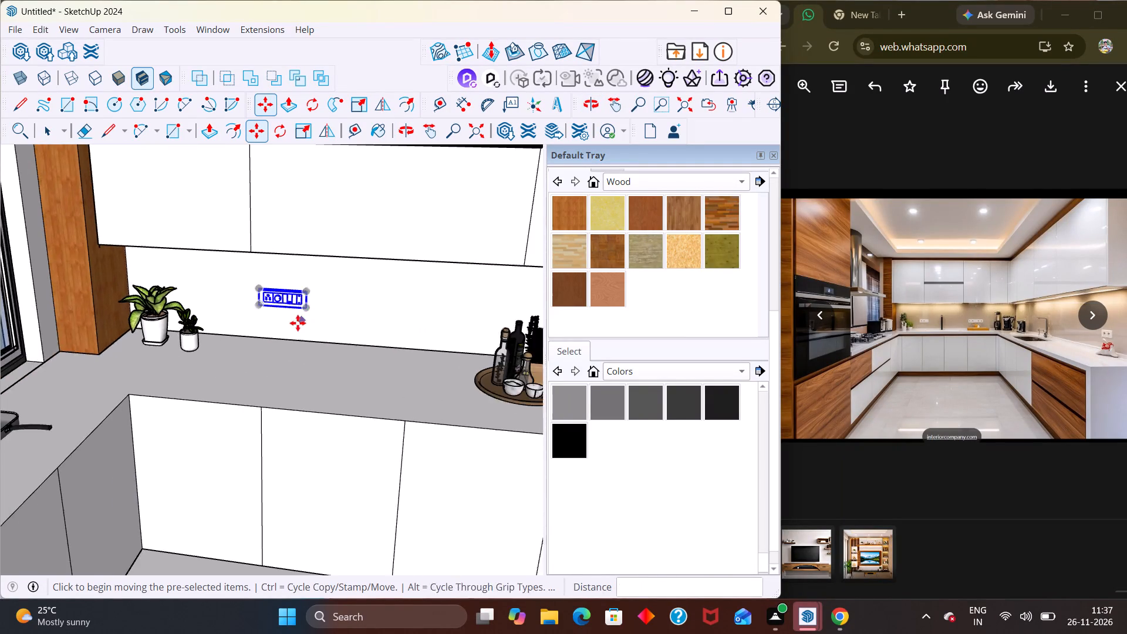
scroll(298, 323, down, 4)
key(space)
Copy the switch plate about 3' 5/8" along the red axis to a spot near the bottle tray.
scroll(373, 310, down, 4)
scroll(315, 302, up, 2)
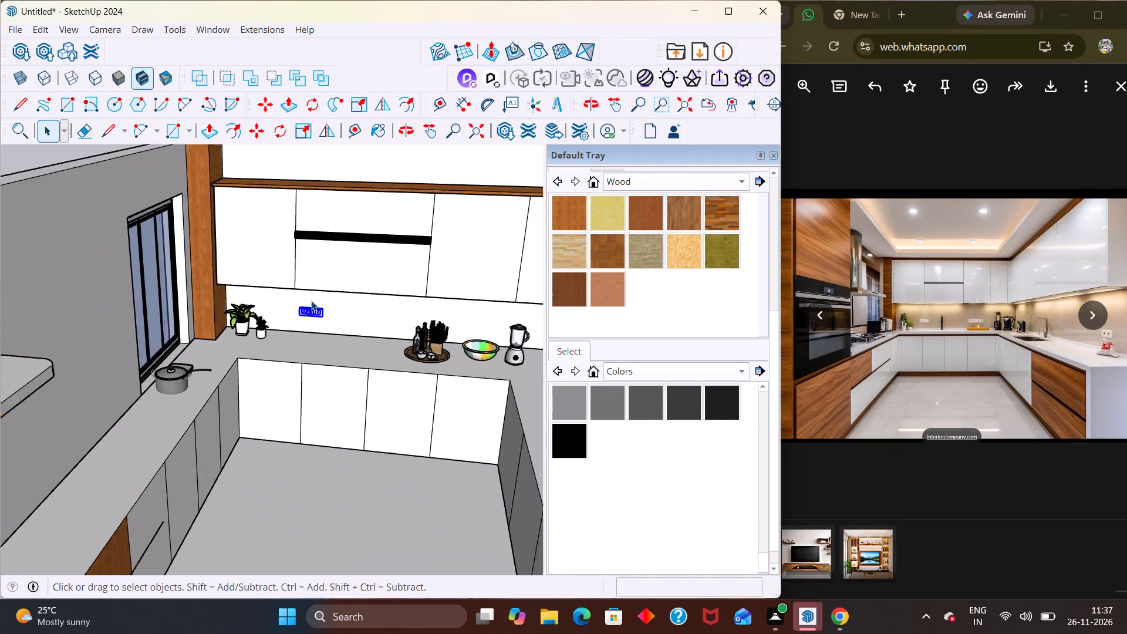
scroll(311, 301, up, 5)
scroll(333, 309, down, 3)
scroll(324, 325, up, 8)
key(m)
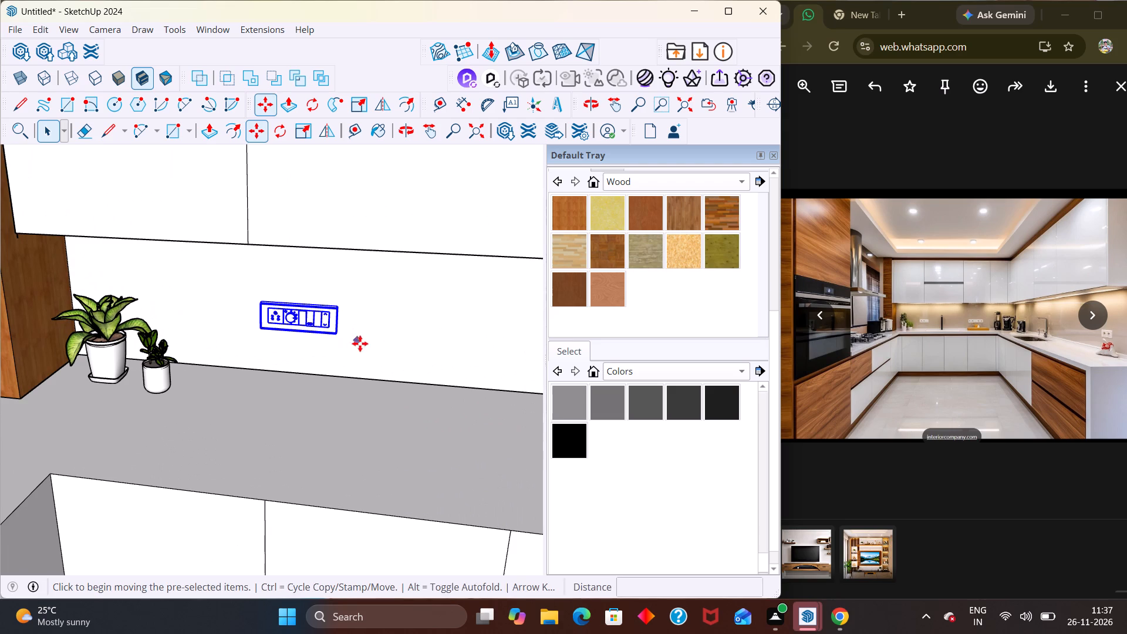
click(336, 338)
scroll(336, 339, down, 5)
scroll(408, 346, up, 2)
scroll(408, 346, down, 2)
scroll(409, 346, up, 2)
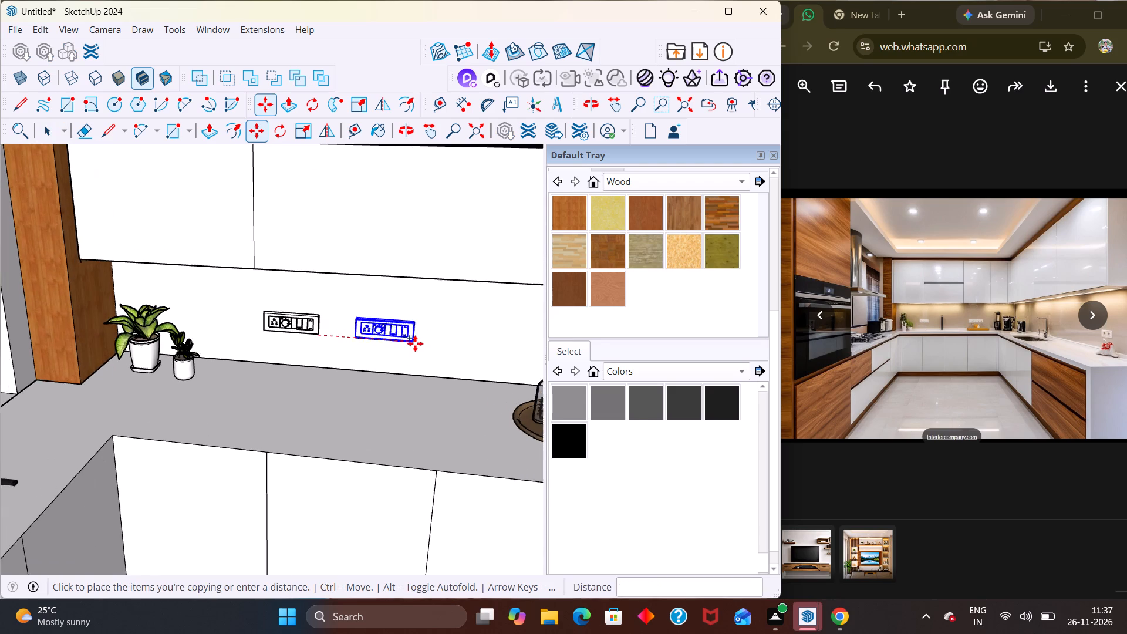
scroll(458, 340, down, 7)
scroll(487, 325, up, 6)
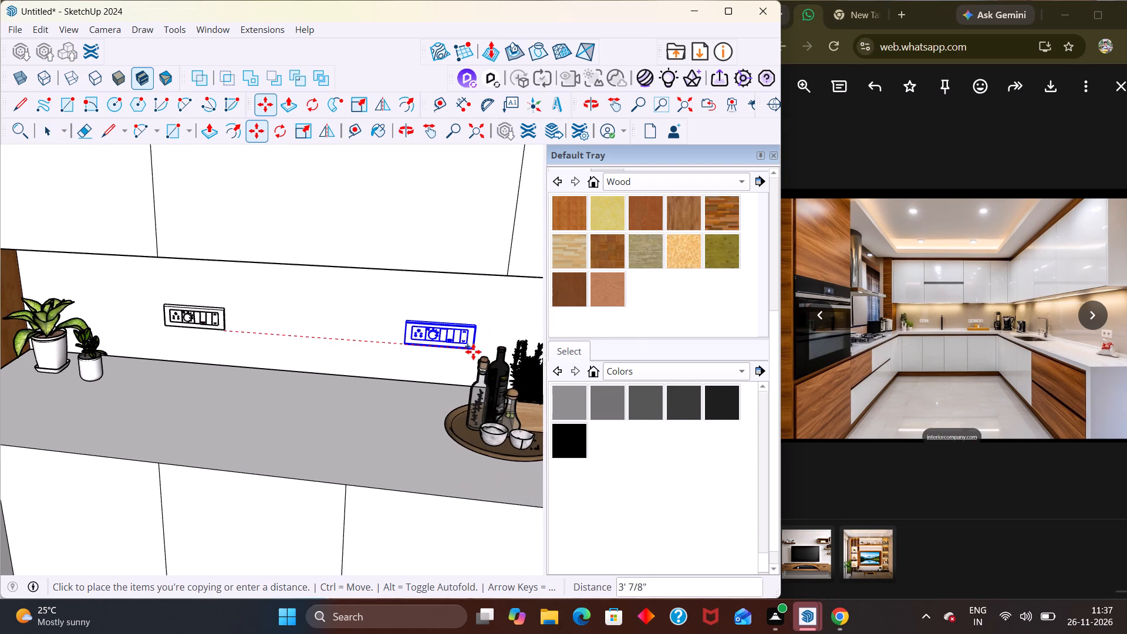
click(472, 351)
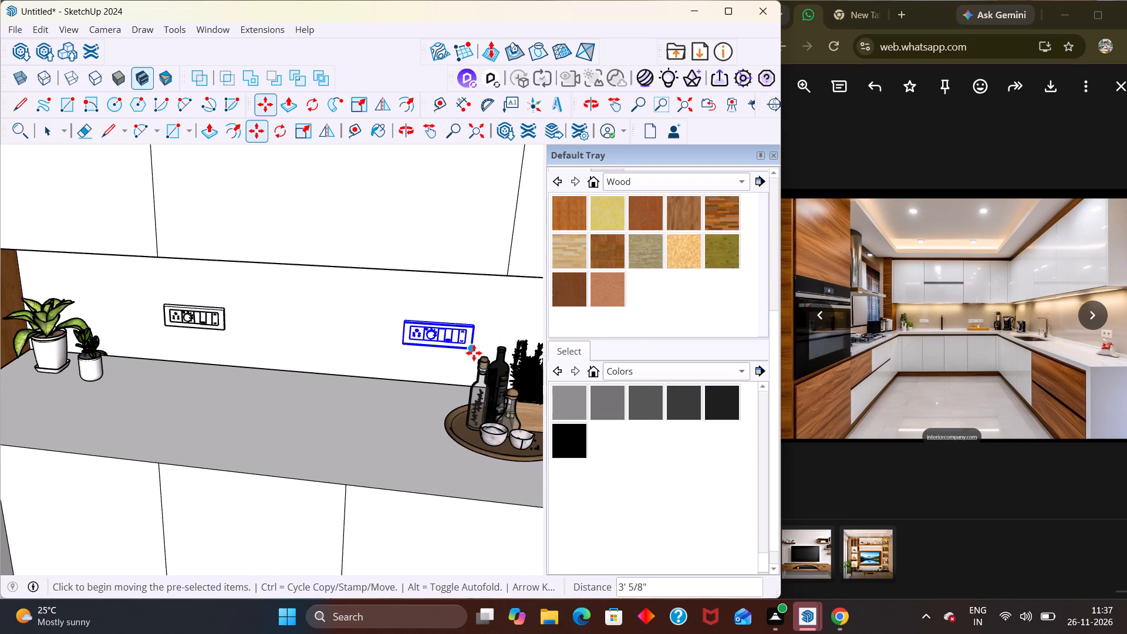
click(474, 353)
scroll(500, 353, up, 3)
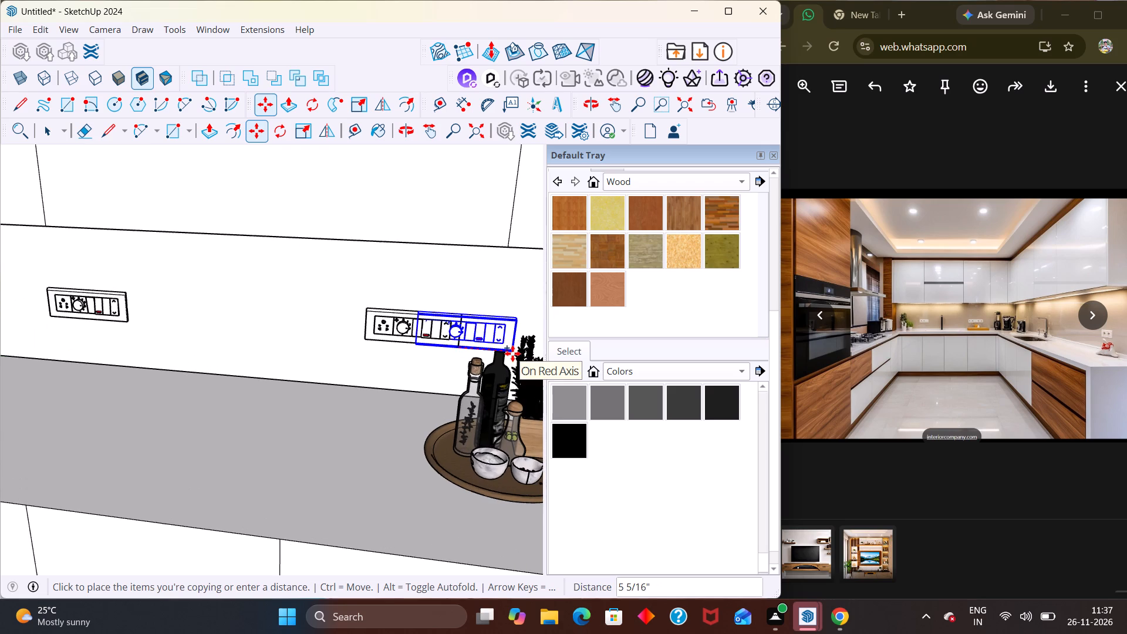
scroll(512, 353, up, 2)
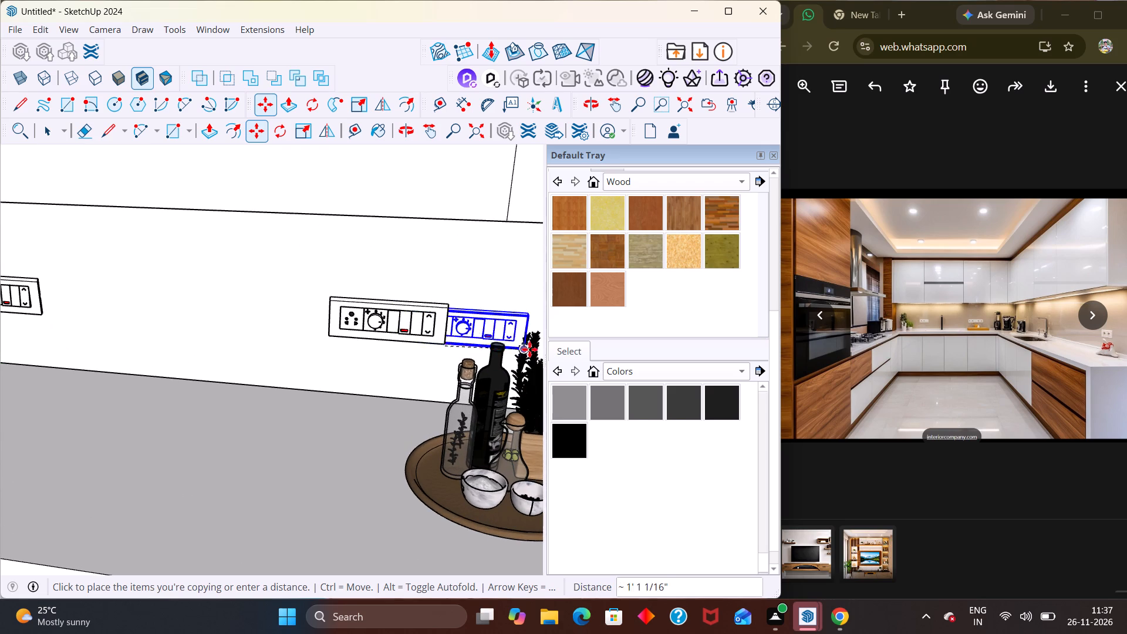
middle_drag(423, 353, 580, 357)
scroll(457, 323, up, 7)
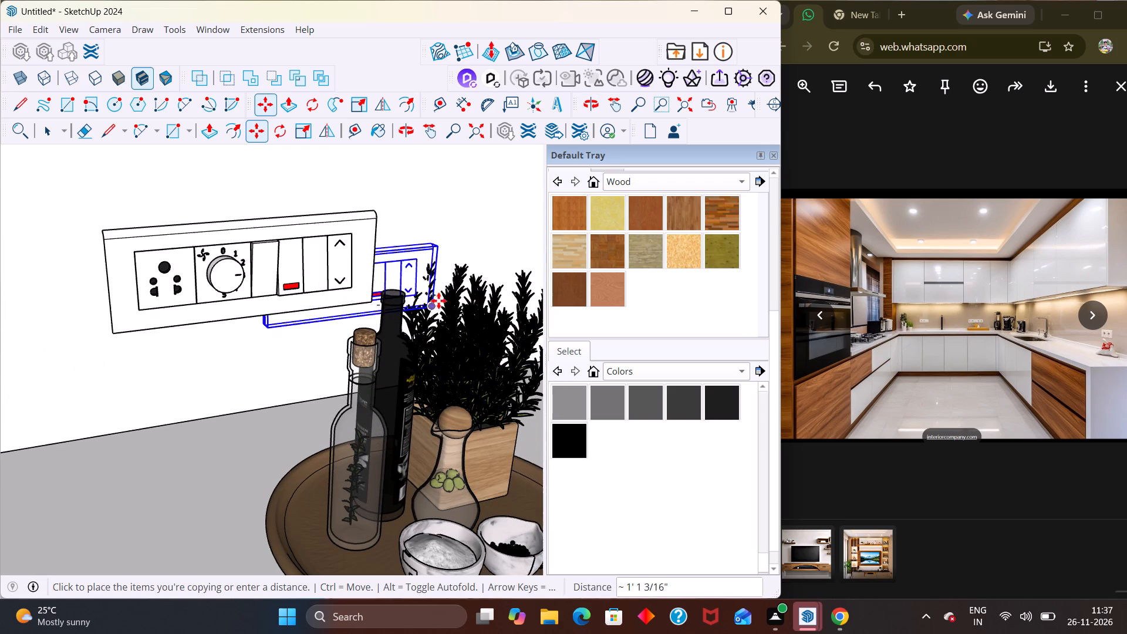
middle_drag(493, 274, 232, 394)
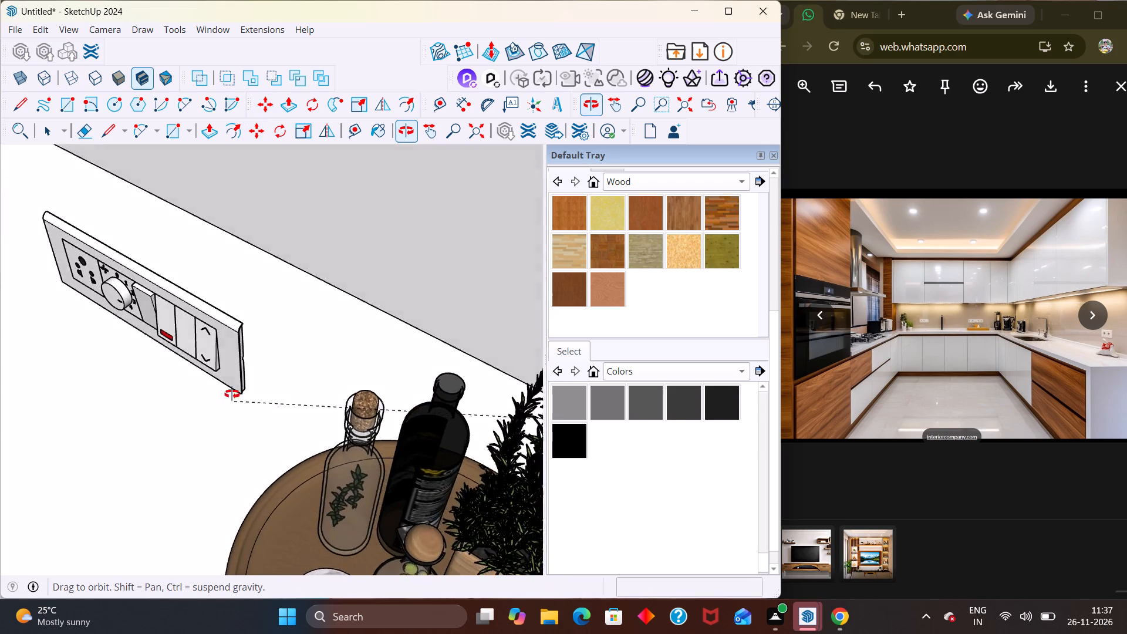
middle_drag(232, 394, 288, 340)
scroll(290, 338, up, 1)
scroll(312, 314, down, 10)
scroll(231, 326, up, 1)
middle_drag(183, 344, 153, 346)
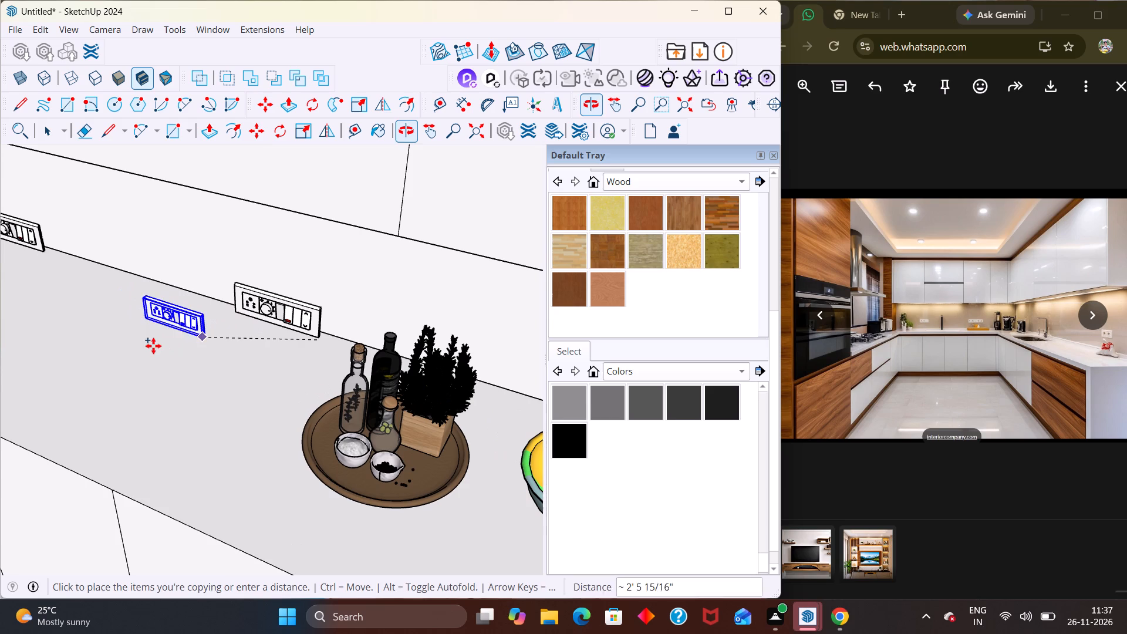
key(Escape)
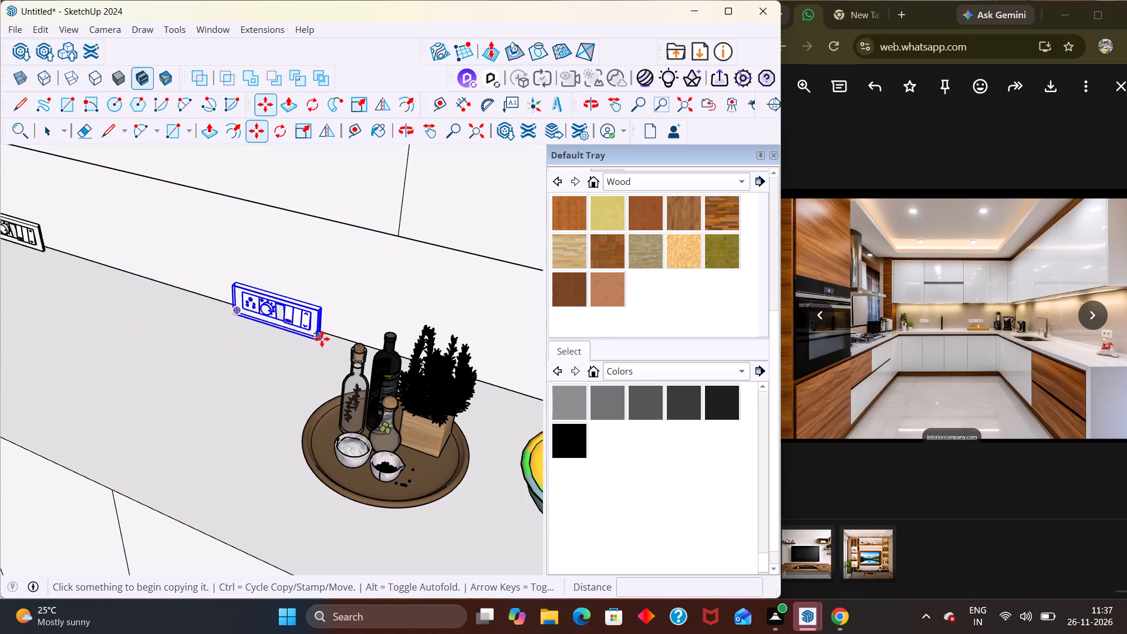
Copy the switch plate near the bottle tray about 1' 3 3/8" along the green axis onto the backsplash wall.
click(322, 339)
middle_drag(341, 319, 174, 356)
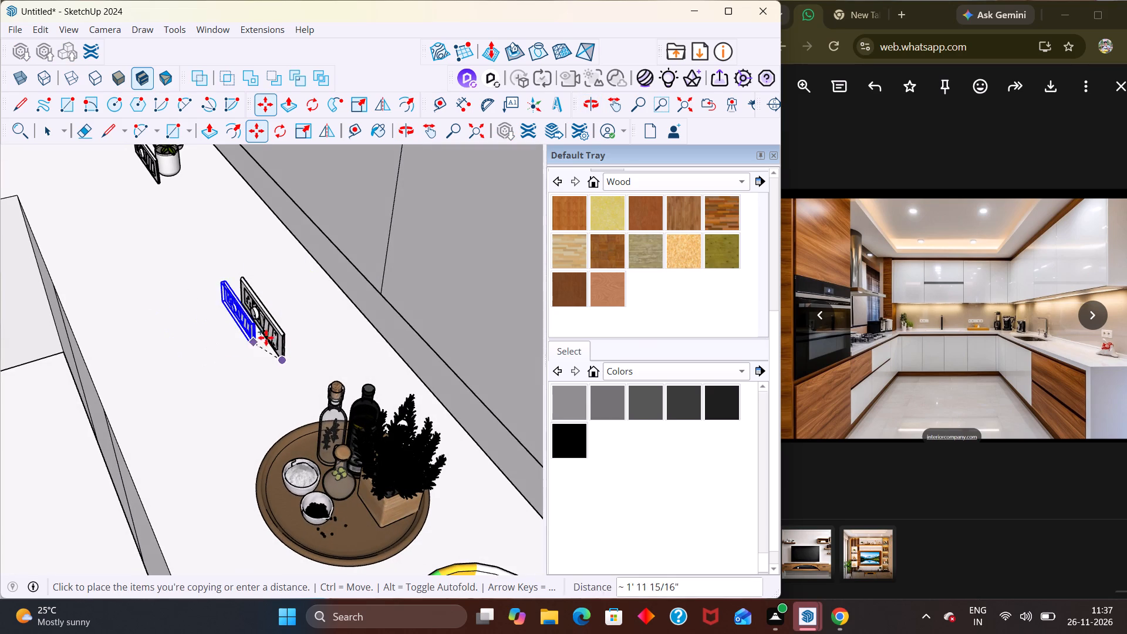
middle_drag(387, 310, 404, 232)
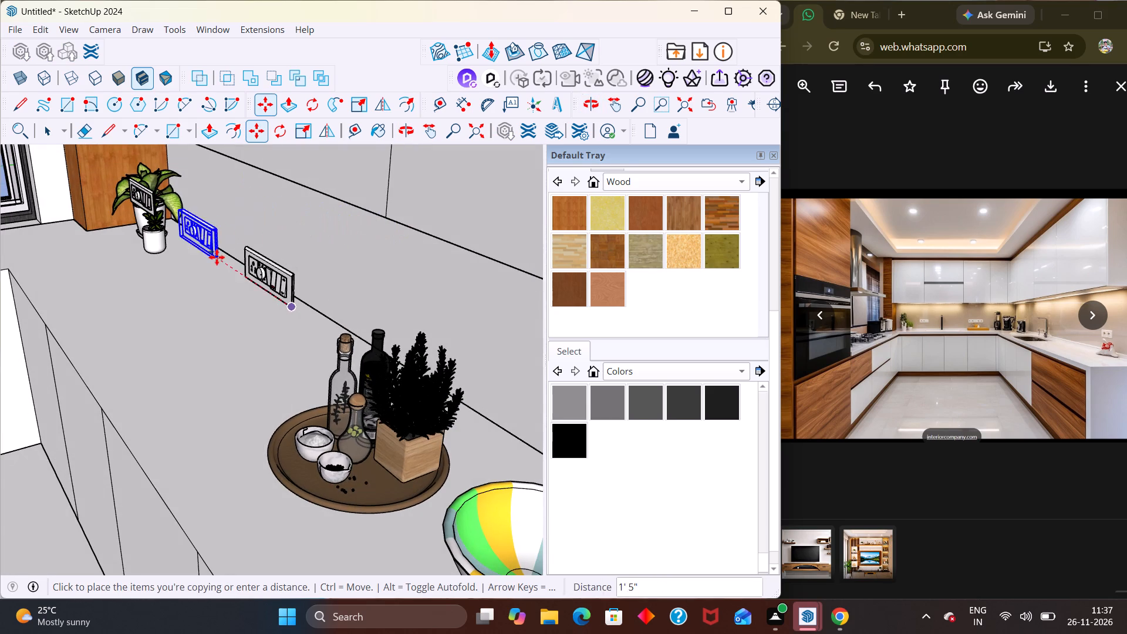
middle_drag(333, 299, 416, 313)
scroll(467, 278, up, 2)
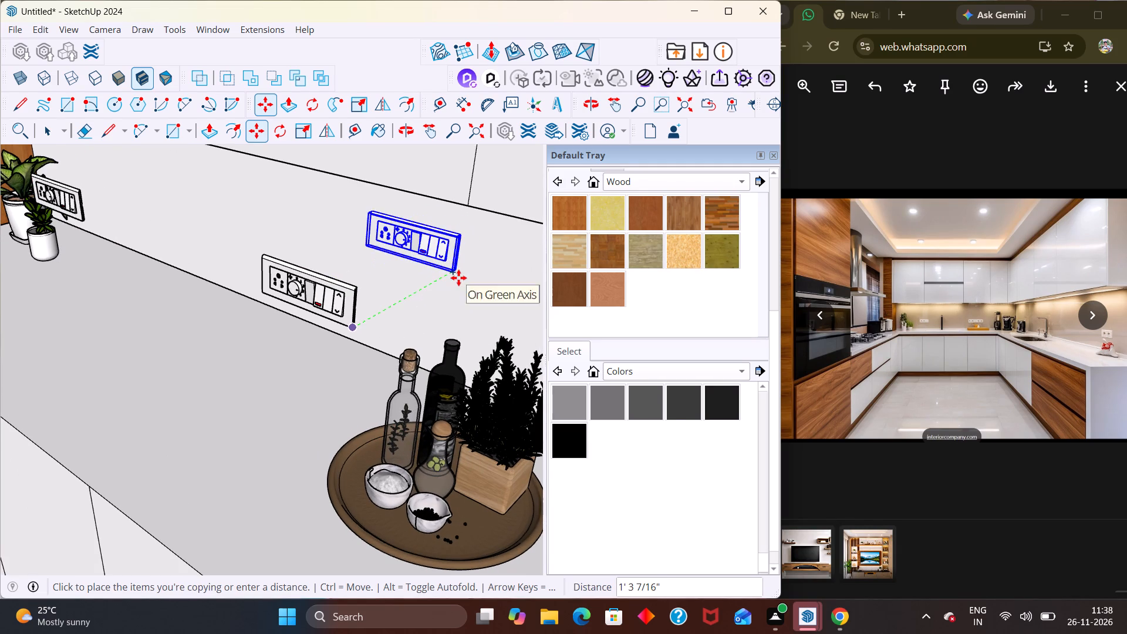
click(458, 279)
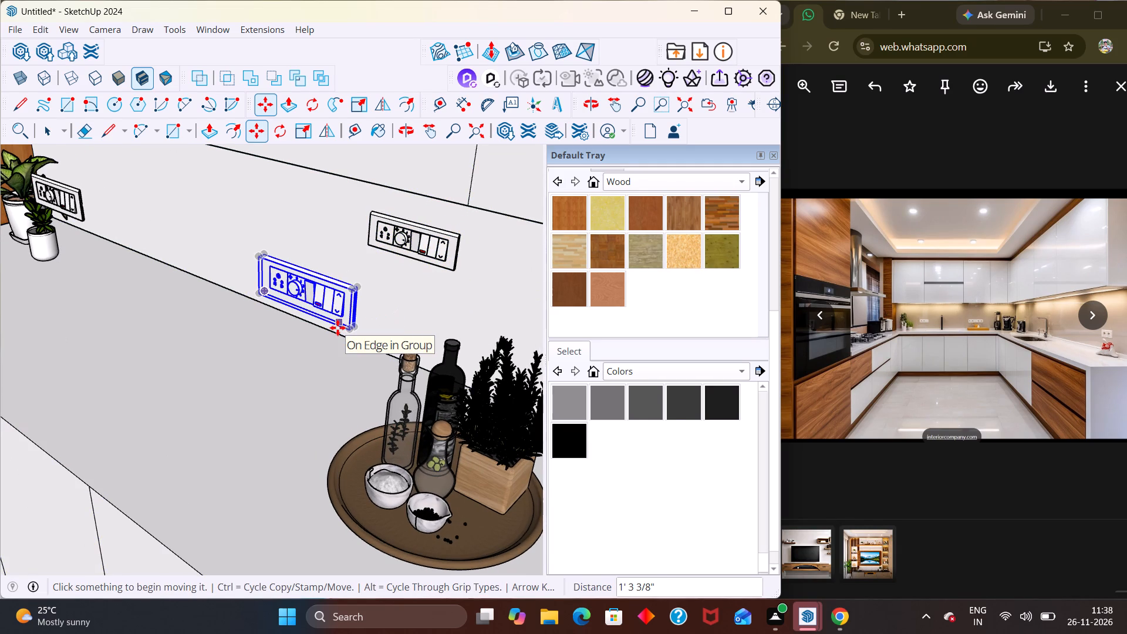
Delete the source switch plate standing off the wall near the bottle tray.
key(space)
click(334, 297)
key(Delete)
Move the switch plate beside the potted plants about 1' along the green axis toward the backsplash wall.
middle_drag(372, 337, 369, 352)
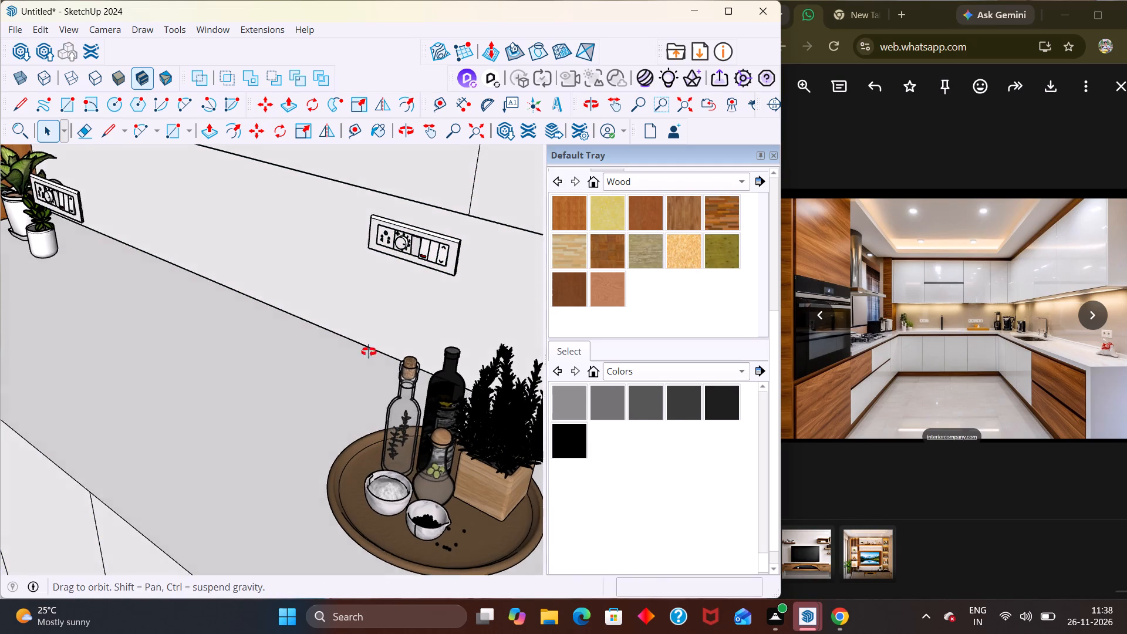
middle_drag(369, 352, 314, 407)
middle_drag(269, 394, 302, 253)
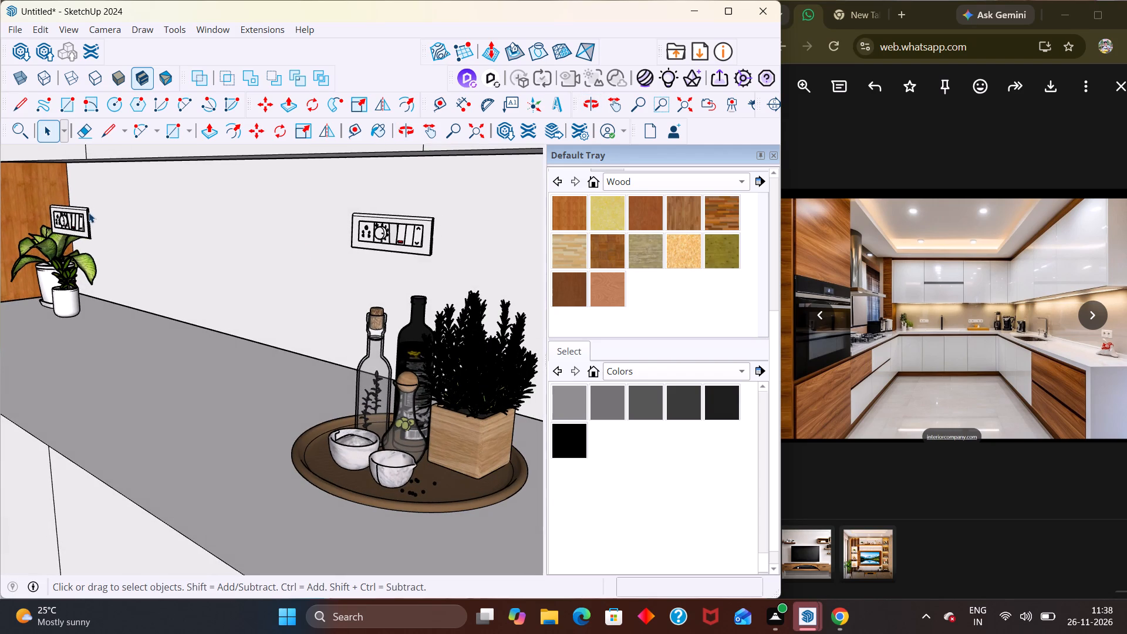
click(87, 213)
key(m)
click(92, 232)
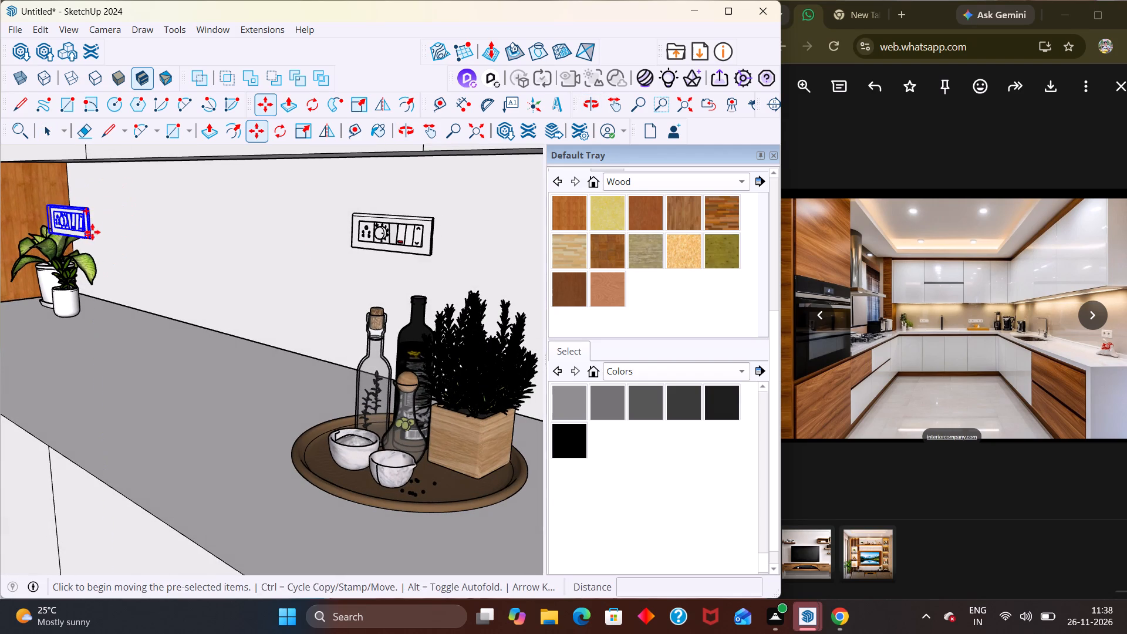
middle_drag(181, 251, 182, 251)
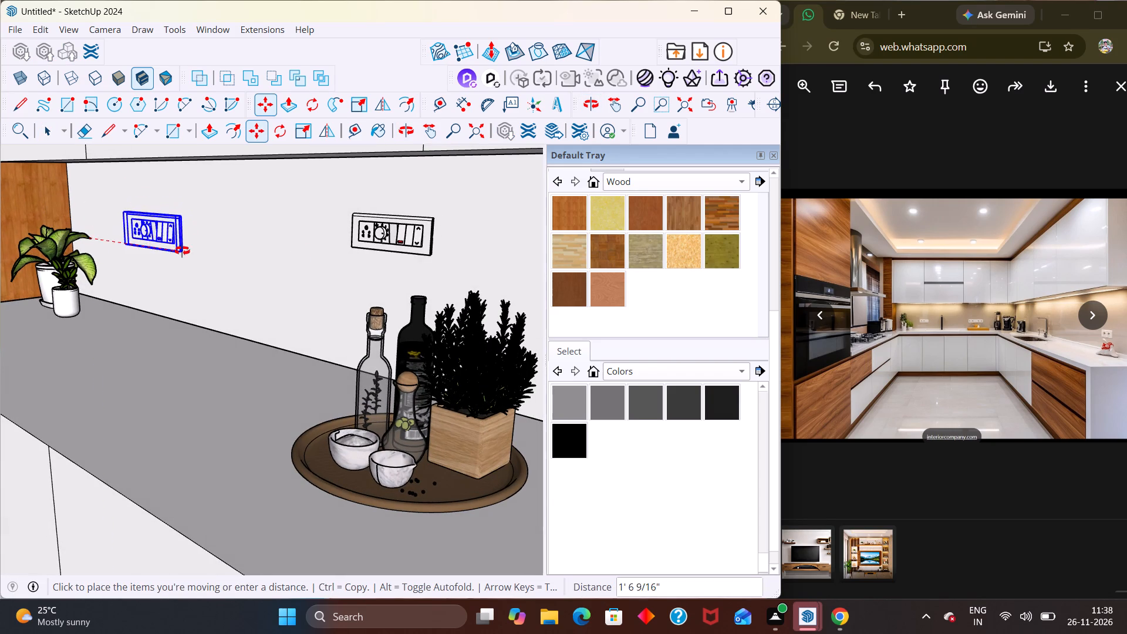
middle_drag(182, 251, 332, 213)
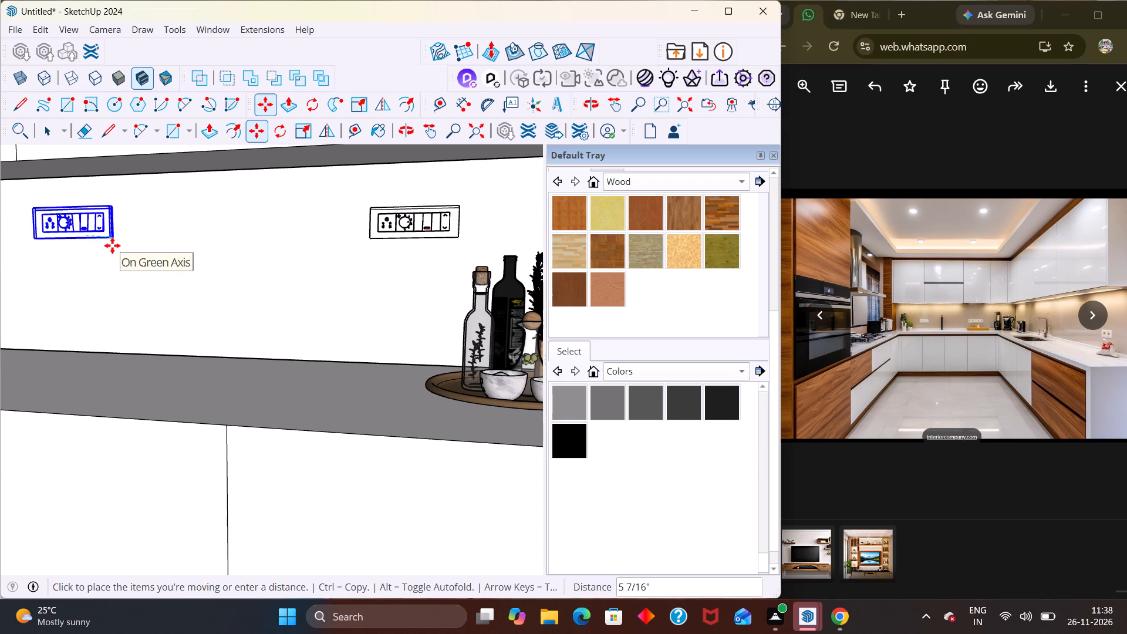
middle_drag(113, 247, 0, 304)
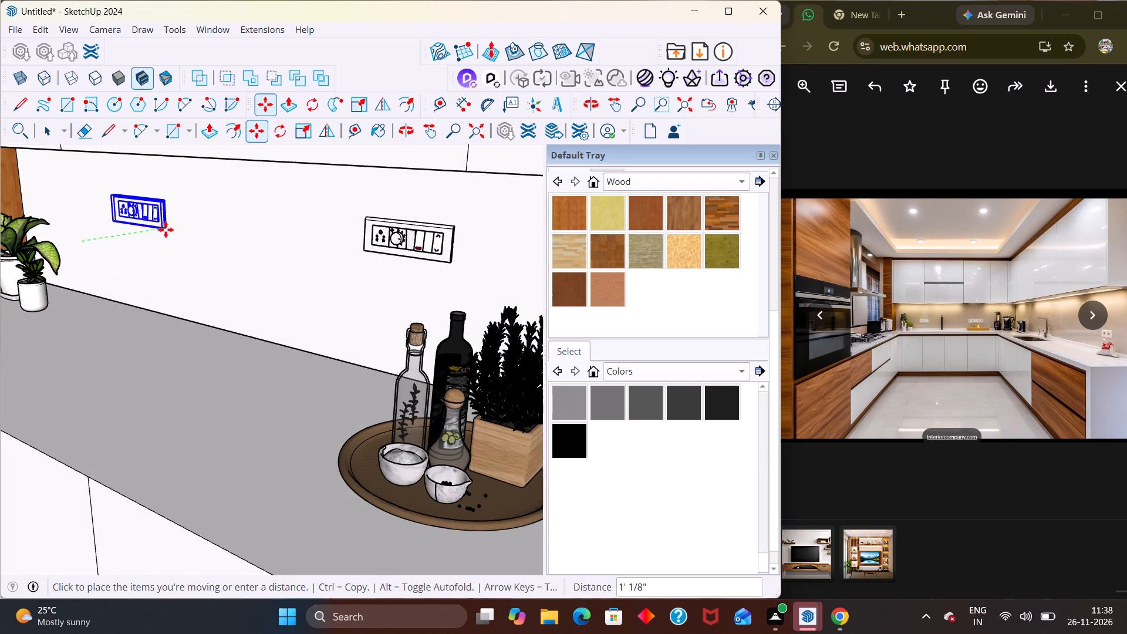
click(169, 225)
scroll(169, 225, down, 2)
scroll(169, 227, up, 1)
scroll(169, 227, down, 1)
scroll(169, 228, up, 1)
scroll(170, 228, down, 8)
key(space)
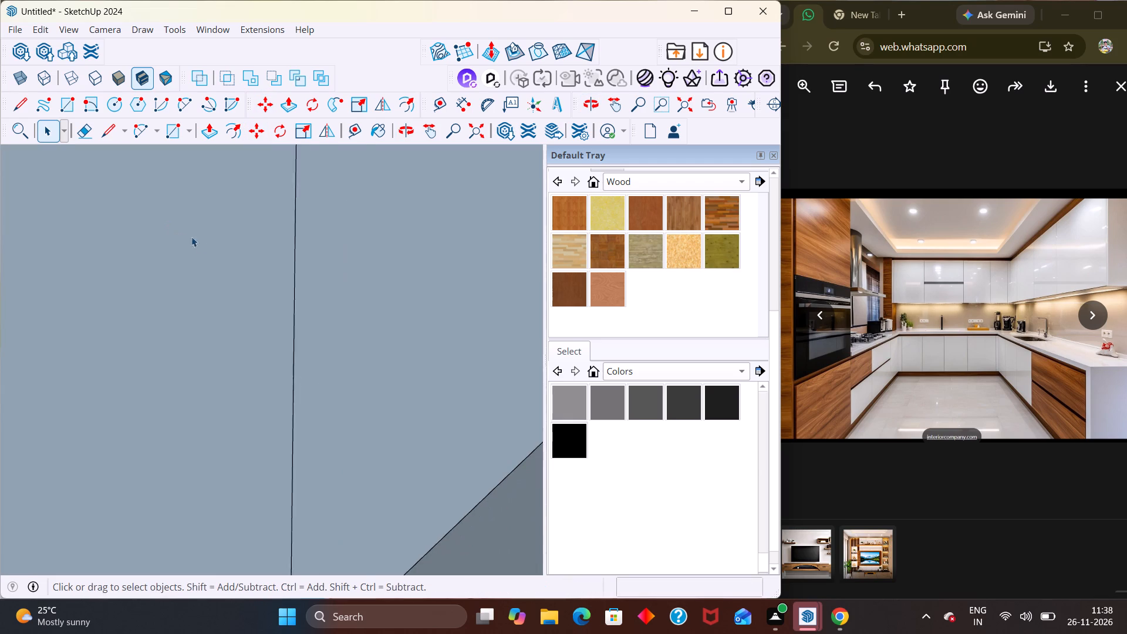
Inspect the two switch plates on the backsplash from several angles to check their placement.
scroll(191, 237, down, 2)
key(shift+z)
scroll(221, 265, down, 10)
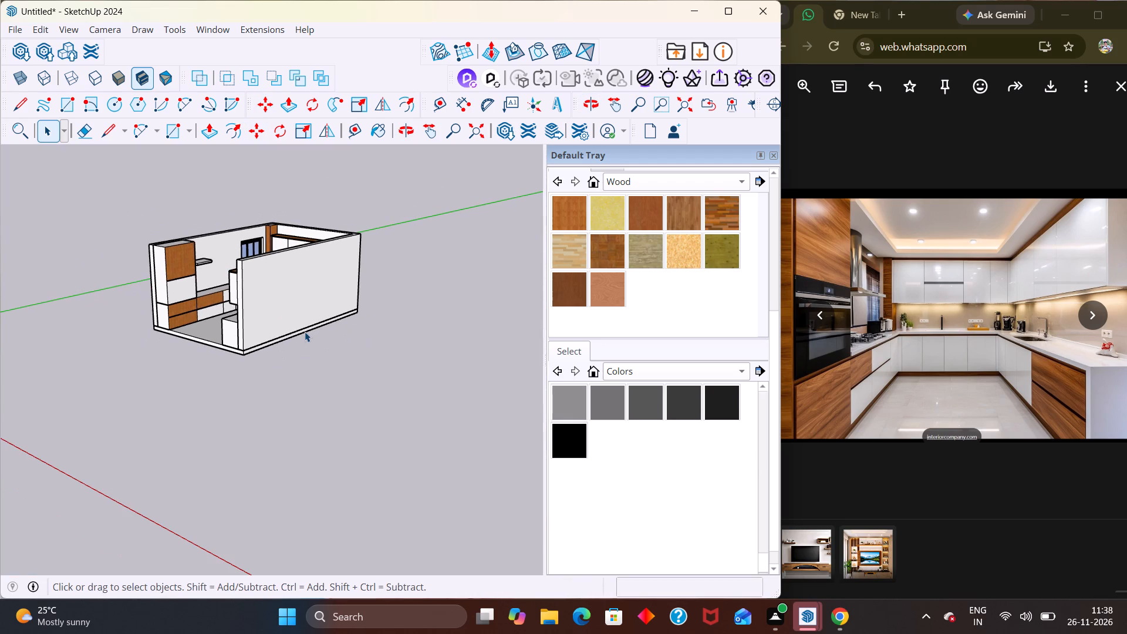
click(305, 332)
click(246, 443)
scroll(139, 252, up, 13)
middle_drag(144, 252, 346, 300)
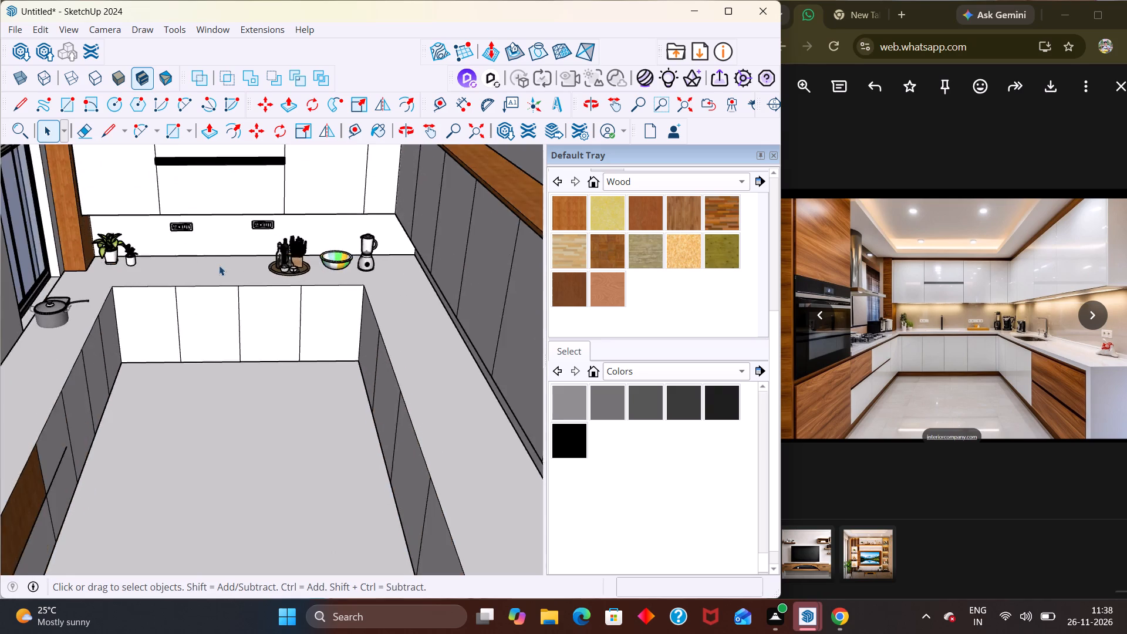
middle_drag(196, 252, 188, 163)
scroll(183, 178, up, 11)
middle_drag(191, 295, 0, 278)
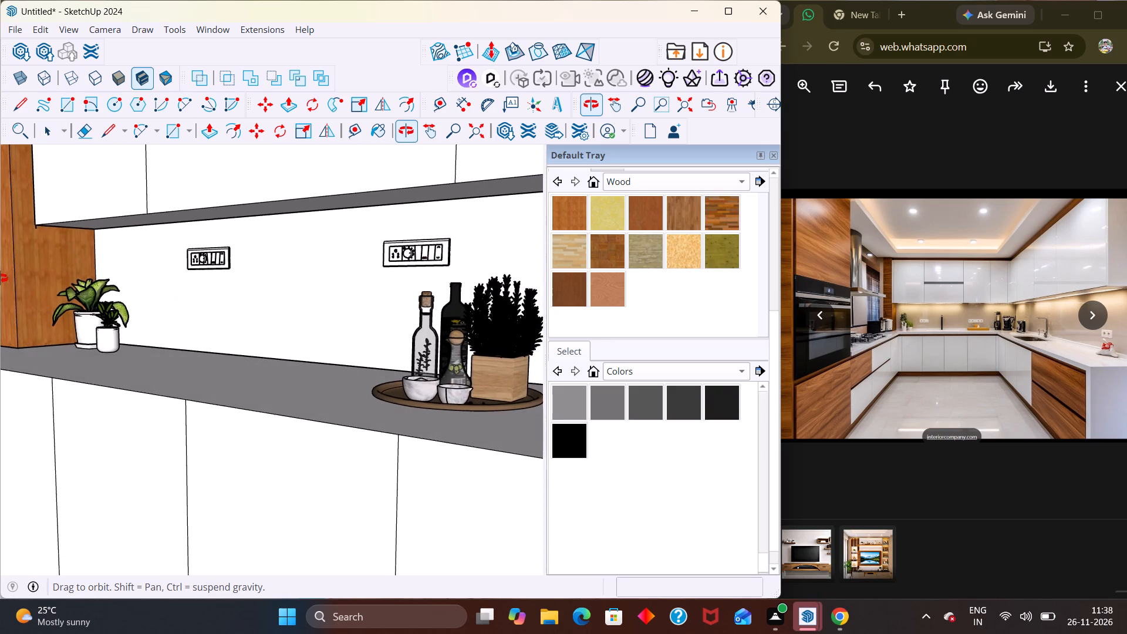
middle_drag(0, 278, 0, 279)
middle_drag(431, 268, 365, 261)
scroll(365, 261, up, 1)
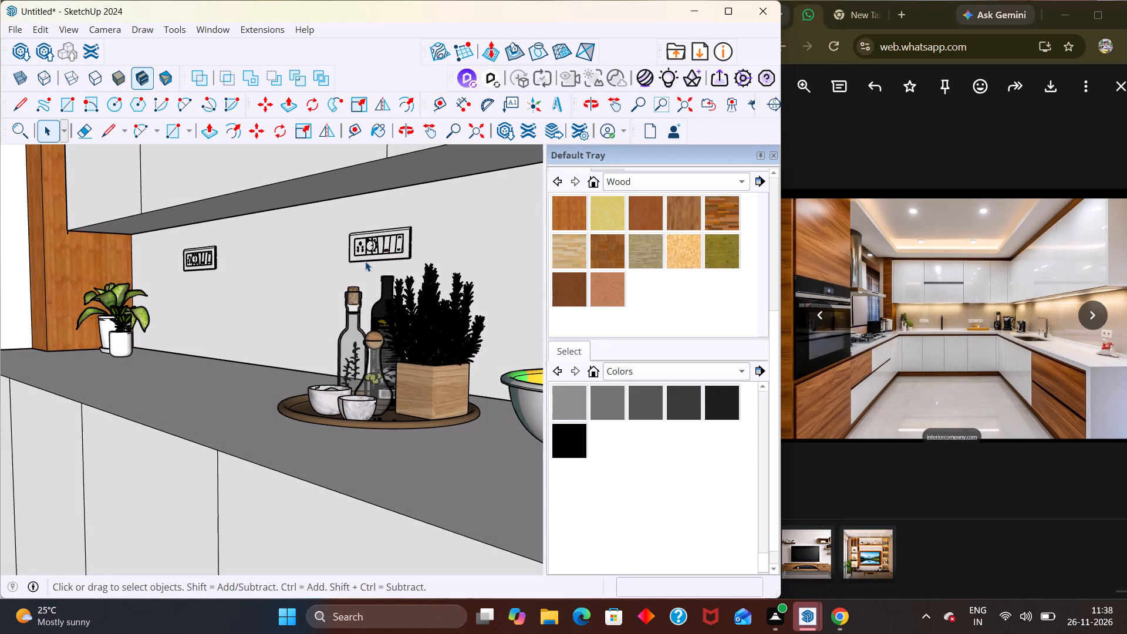
middle_drag(251, 281, 251, 302)
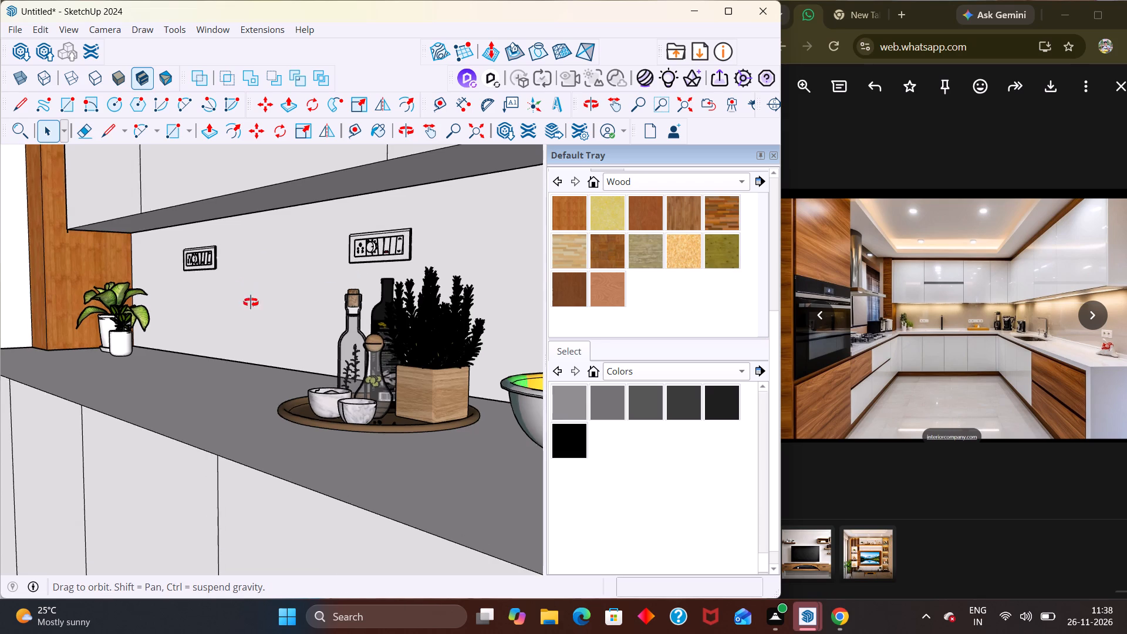
middle_drag(251, 302, 254, 348)
Delete the switch plate on the backsplash above the bottle tray.
scroll(254, 348, down, 1)
key(shift+z)
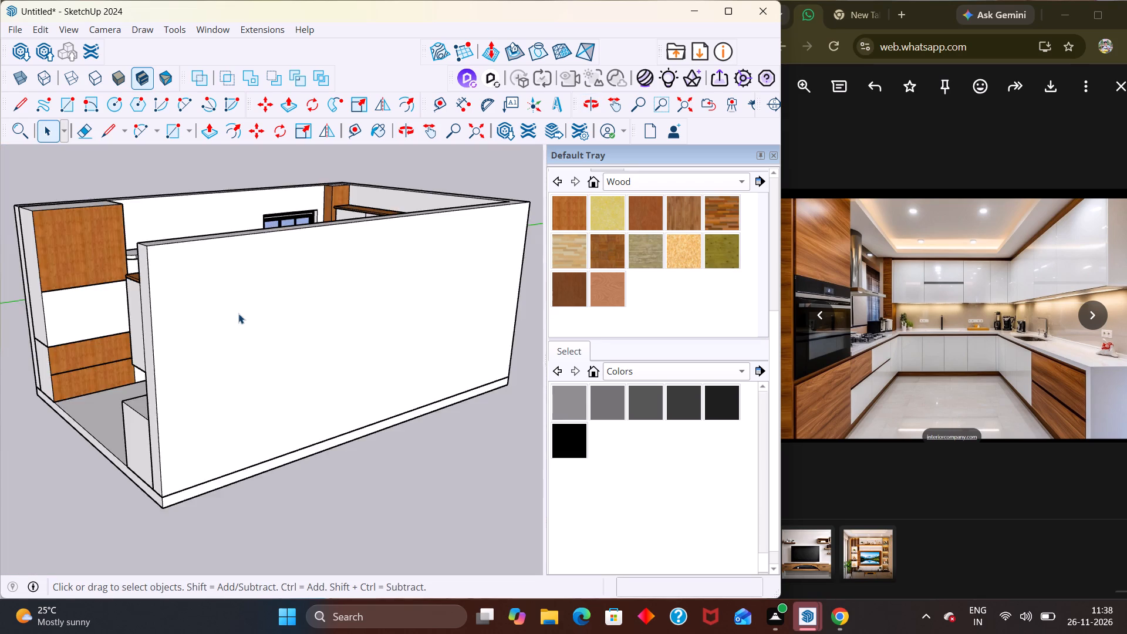
scroll(238, 313, down, 5)
middle_drag(285, 319, 491, 293)
scroll(305, 256, up, 7)
middle_drag(330, 345, 322, 312)
scroll(424, 319, up, 5)
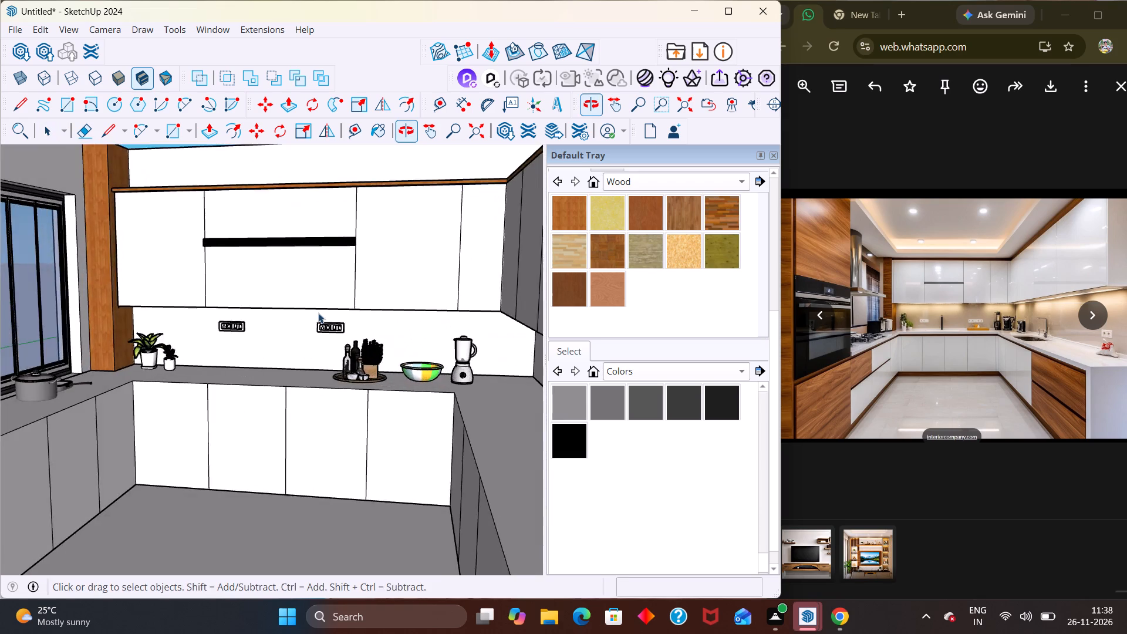
scroll(318, 313, up, 3)
middle_drag(263, 355, 355, 400)
scroll(329, 387, up, 3)
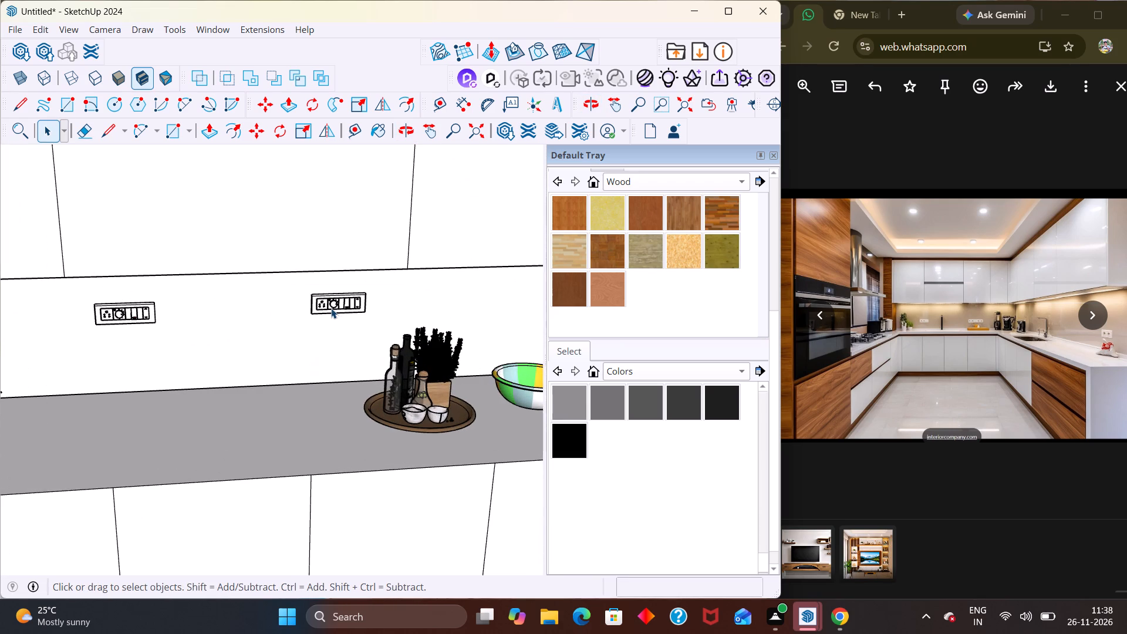
click(331, 308)
key(Delete)
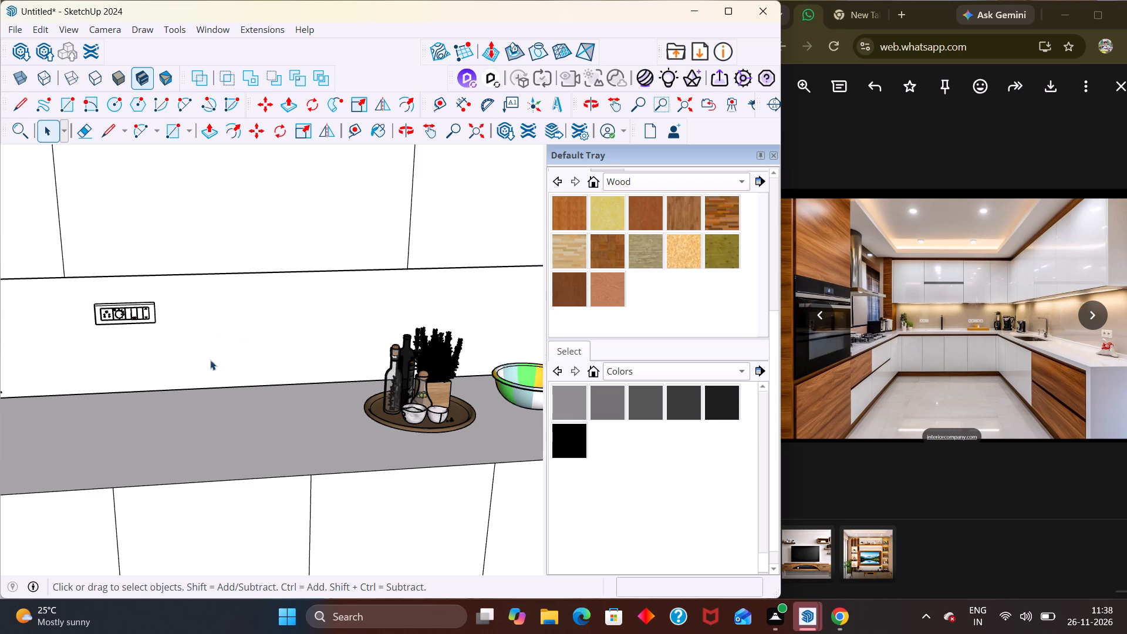
Copy the remaining switch plate about 2' 9" to the foot of the backsplash wall behind the bottle tray.
click(120, 324)
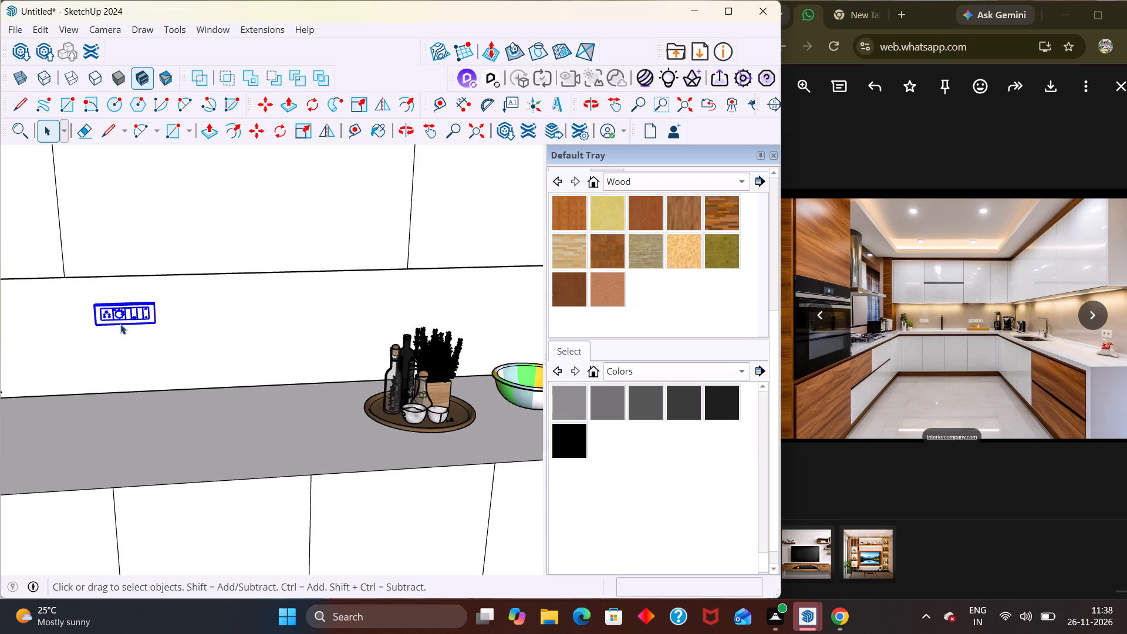
key(m)
click(160, 328)
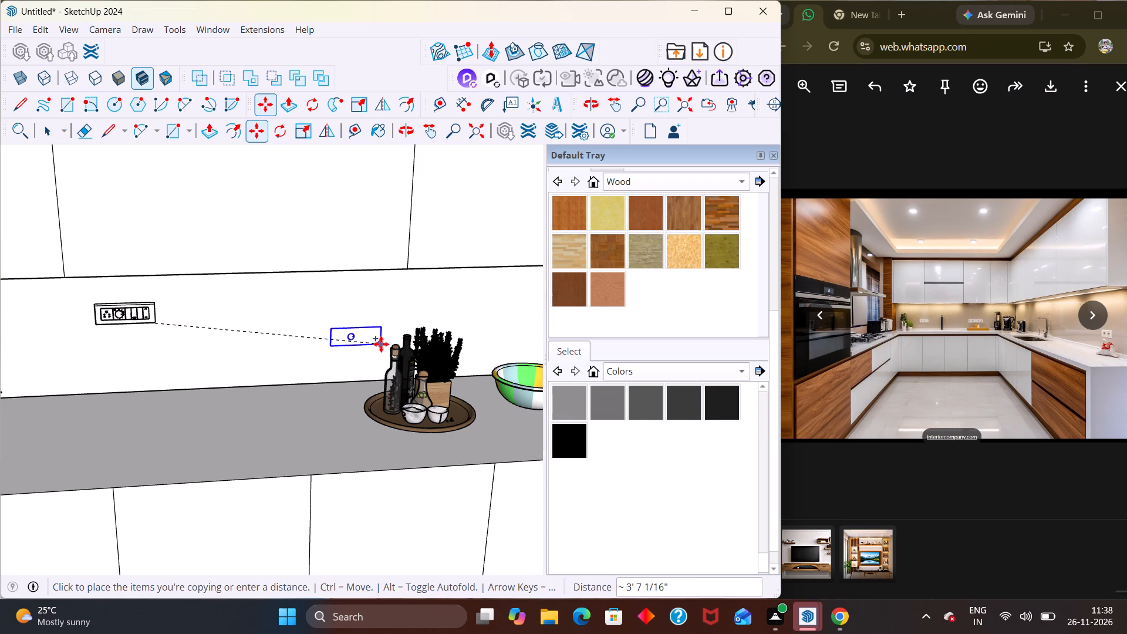
middle_drag(395, 355, 190, 442)
scroll(394, 355, up, 1)
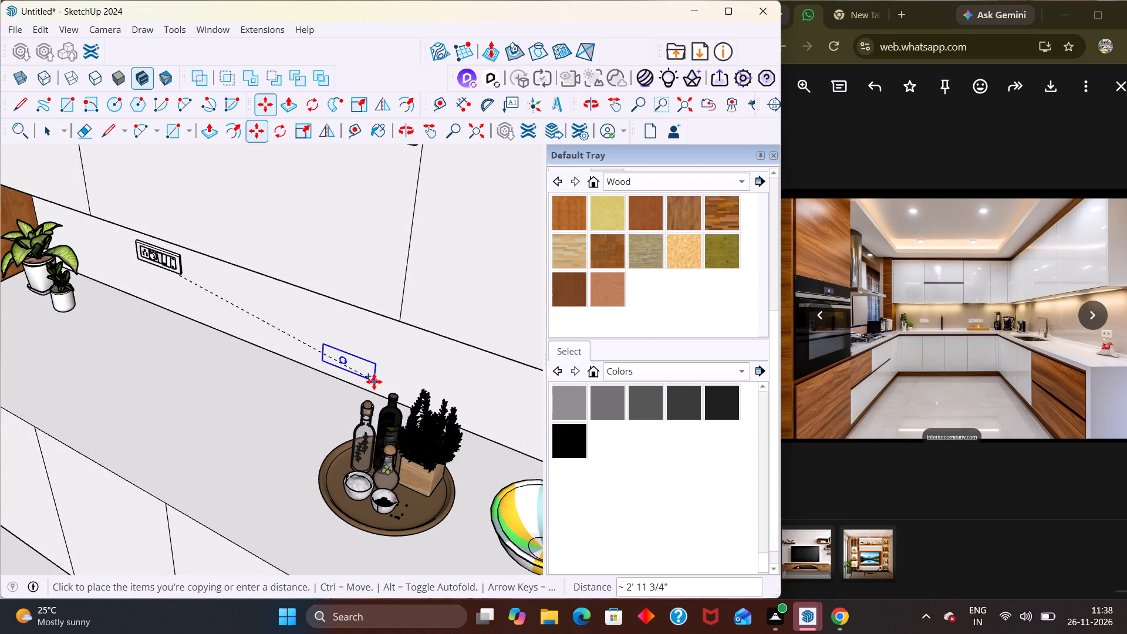
middle_drag(383, 375, 376, 373)
scroll(383, 375, up, 4)
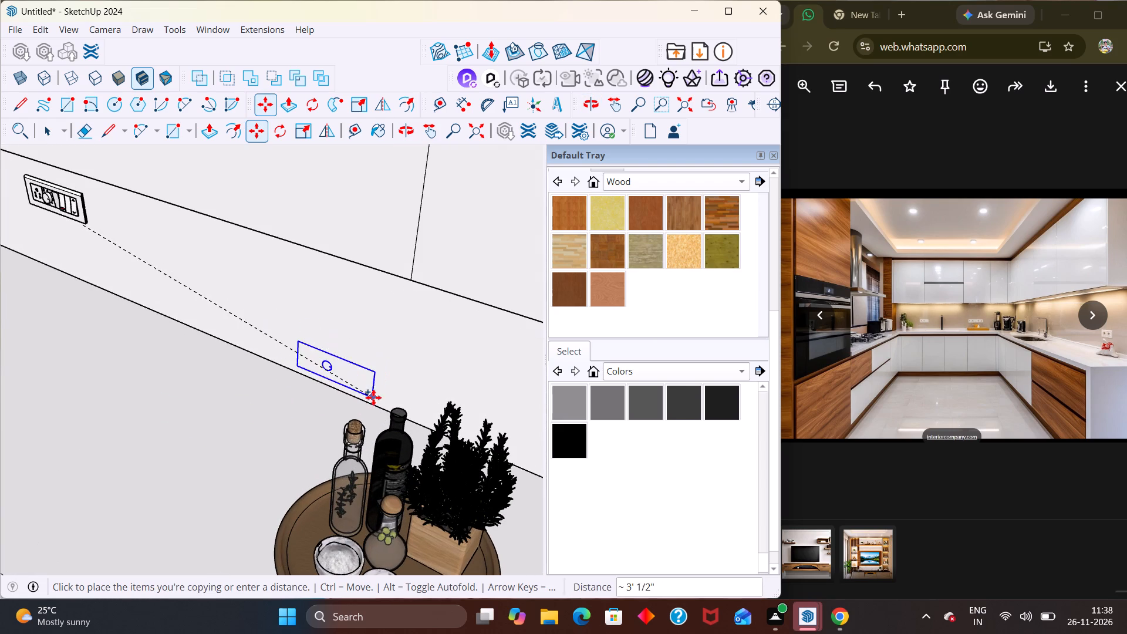
middle_drag(357, 416, 223, 434)
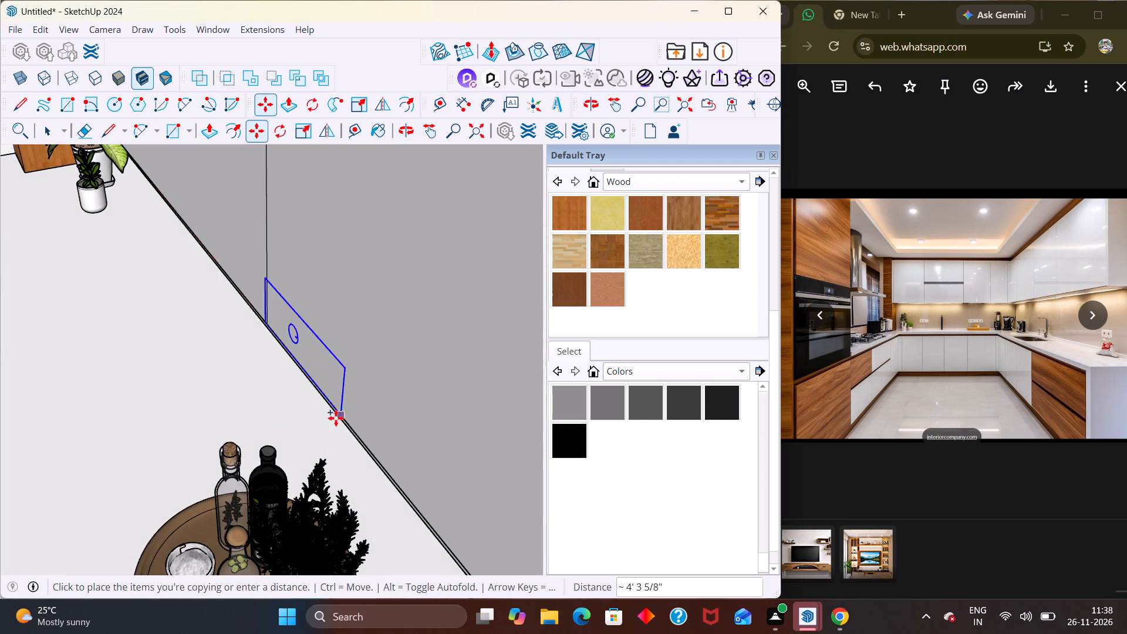
middle_drag(332, 423, 389, 327)
middle_drag(370, 353, 301, 429)
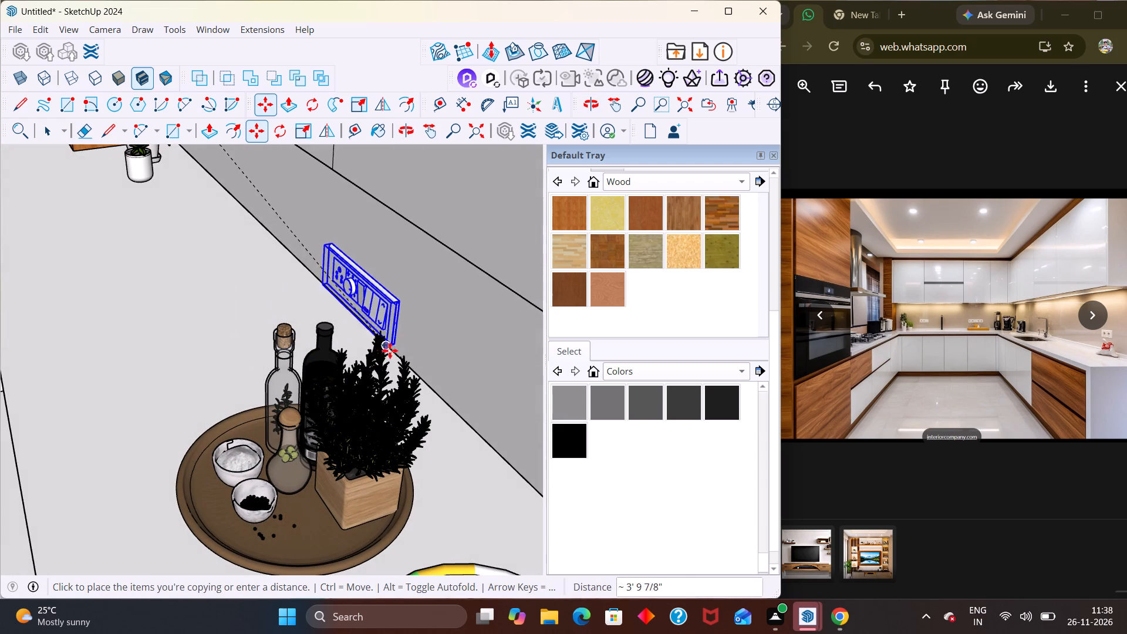
scroll(392, 343, up, 8)
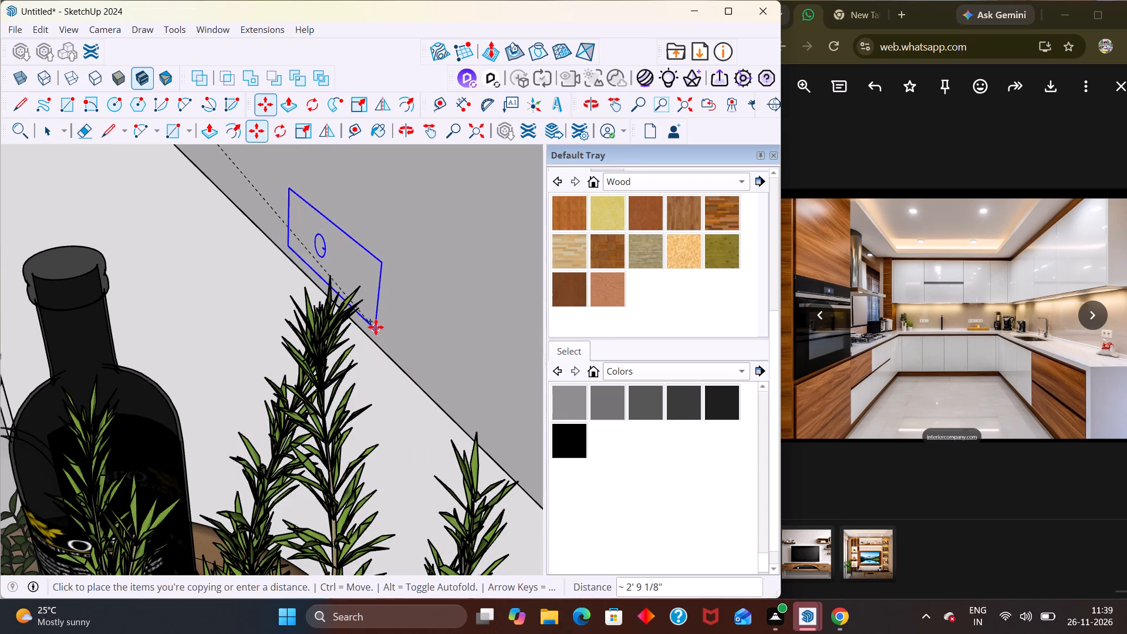
scroll(355, 329, down, 4)
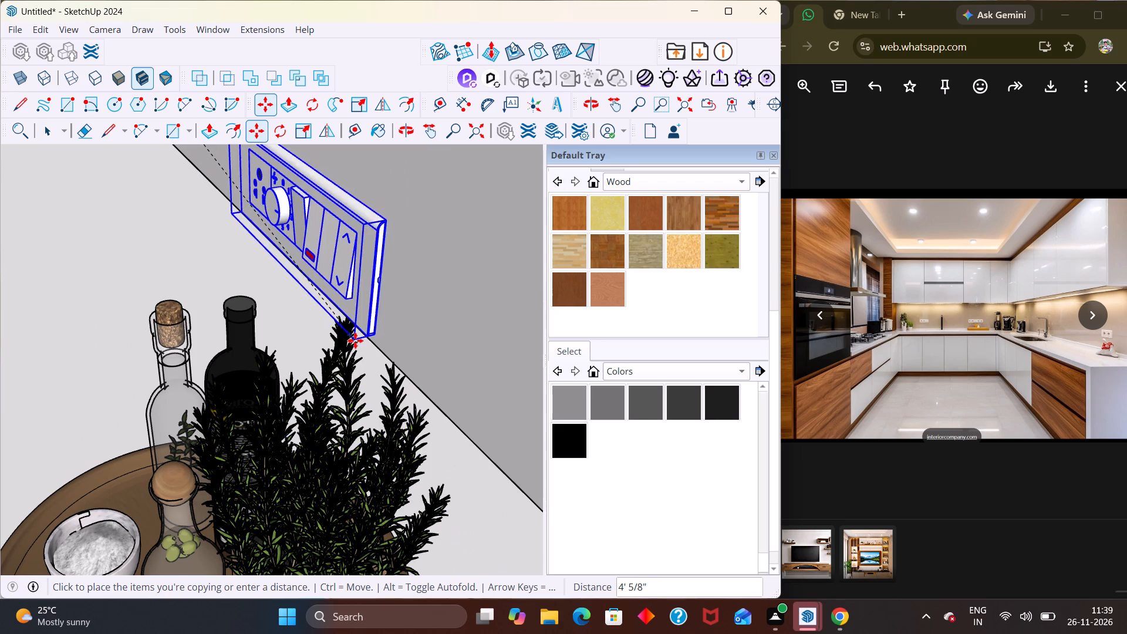
scroll(365, 333, up, 6)
middle_drag(364, 333, 255, 364)
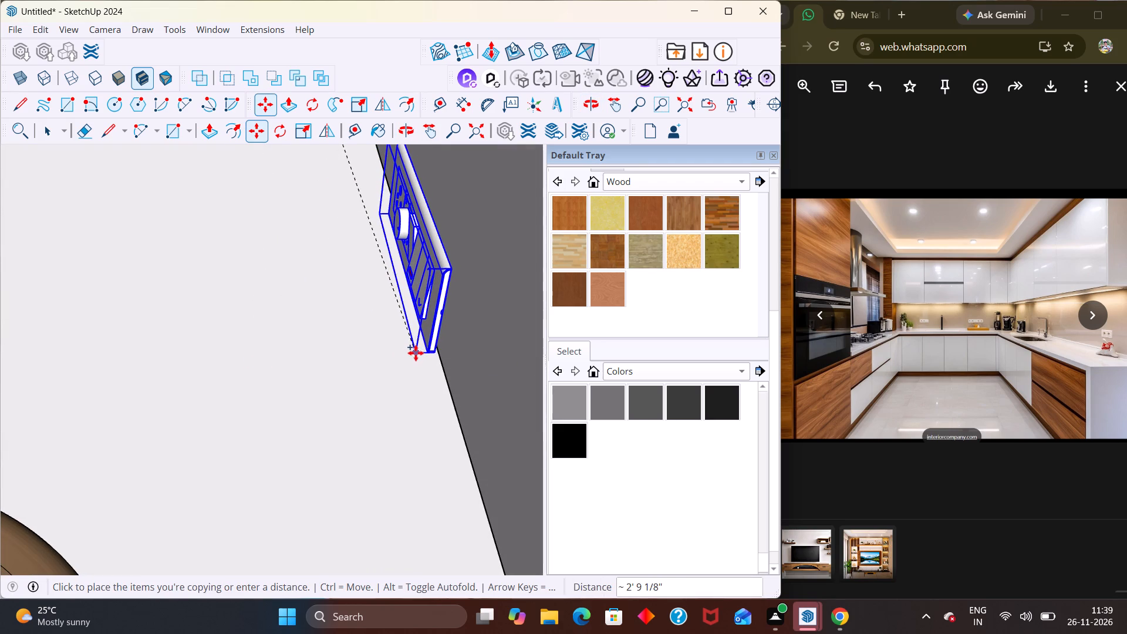
click(419, 352)
Raise the copied switch plate near the bottle tray about 4 1/8" along the blue axis, off the countertop.
scroll(404, 340, down, 6)
middle_drag(413, 343, 445, 271)
middle_drag(445, 272, 445, 279)
key(shift+z)
scroll(367, 334, down, 6)
middle_drag(328, 328, 492, 451)
scroll(390, 254, up, 3)
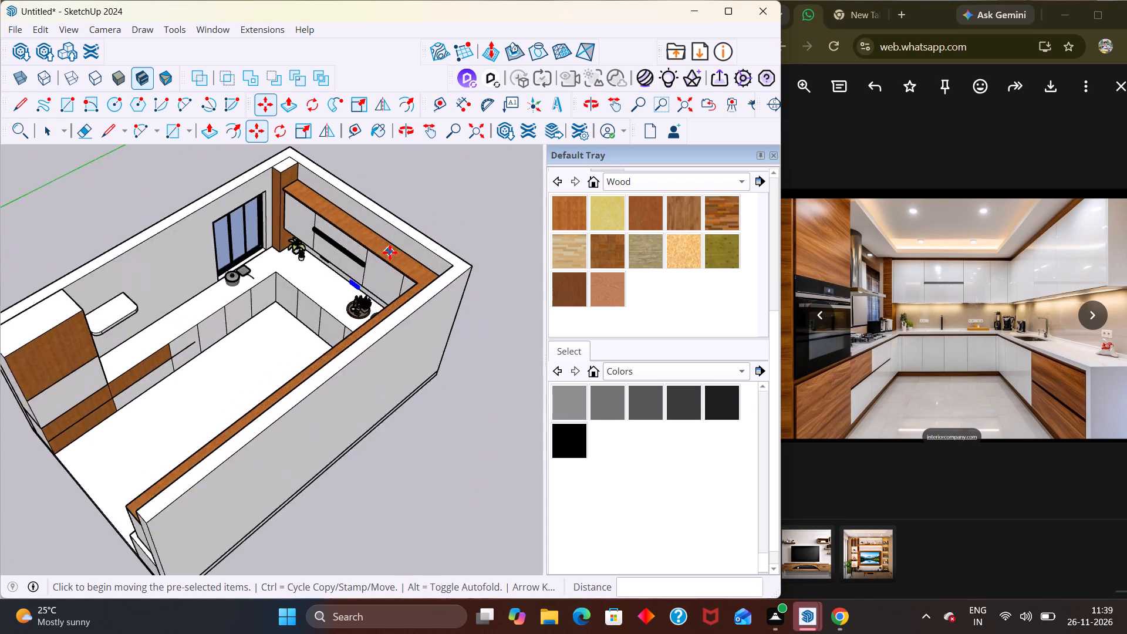
scroll(390, 252, up, 2)
scroll(326, 299, down, 1)
scroll(325, 301, up, 5)
scroll(363, 281, down, 3)
scroll(363, 281, up, 11)
middle_drag(387, 265, 469, 208)
middle_drag(286, 325, 308, 264)
scroll(302, 275, up, 2)
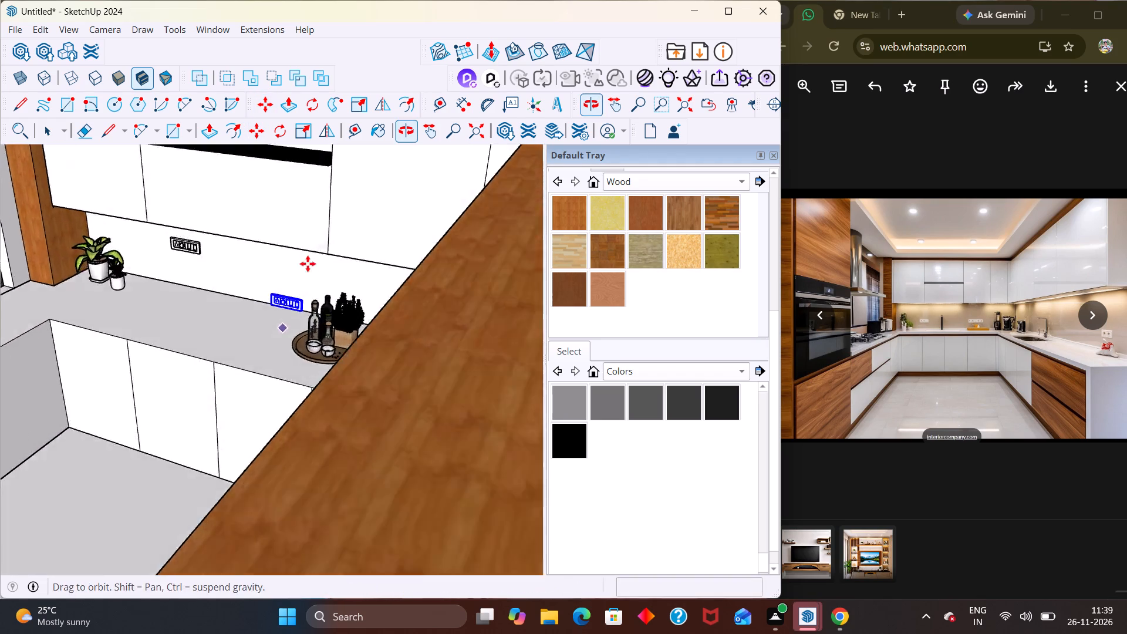
middle_drag(308, 264, 306, 265)
scroll(308, 264, up, 5)
middle_drag(323, 281, 332, 293)
key(m)
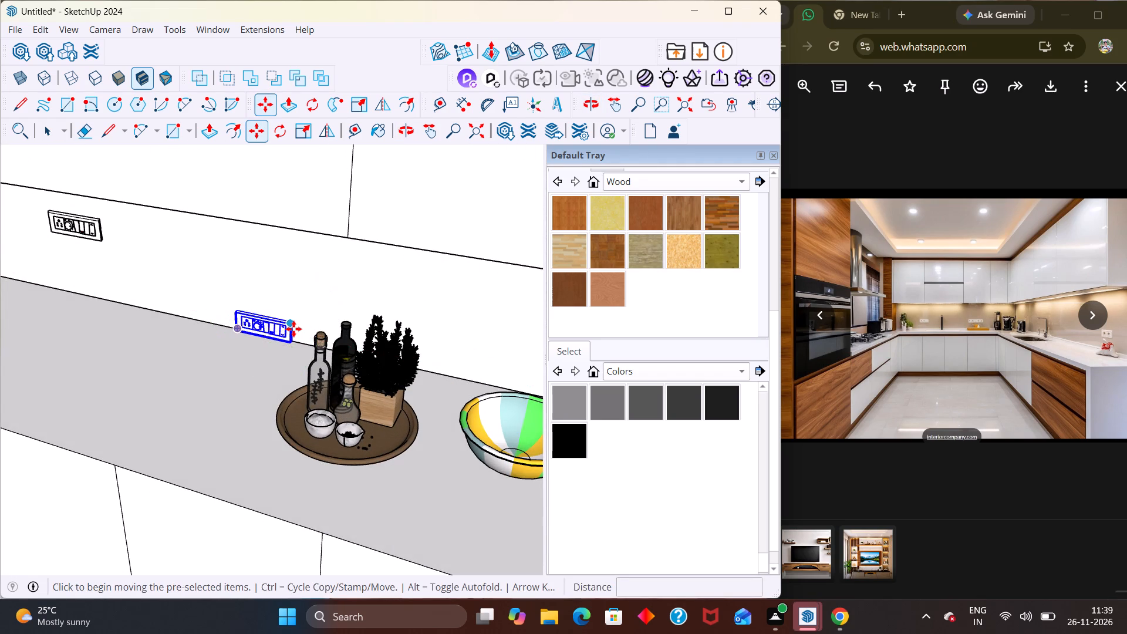
click(293, 329)
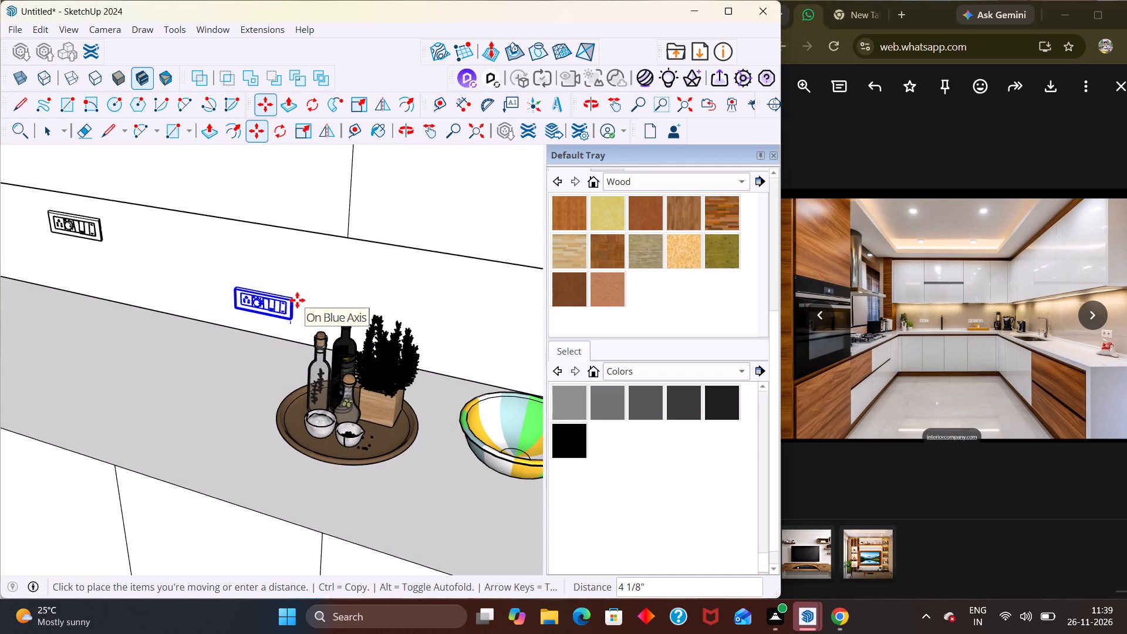
click(297, 300)
scroll(297, 300, down, 2)
scroll(297, 300, up, 1)
scroll(298, 300, down, 11)
scroll(316, 296, up, 1)
scroll(316, 297, down, 1)
scroll(318, 298, up, 1)
scroll(318, 298, down, 2)
key(space)
click(465, 375)
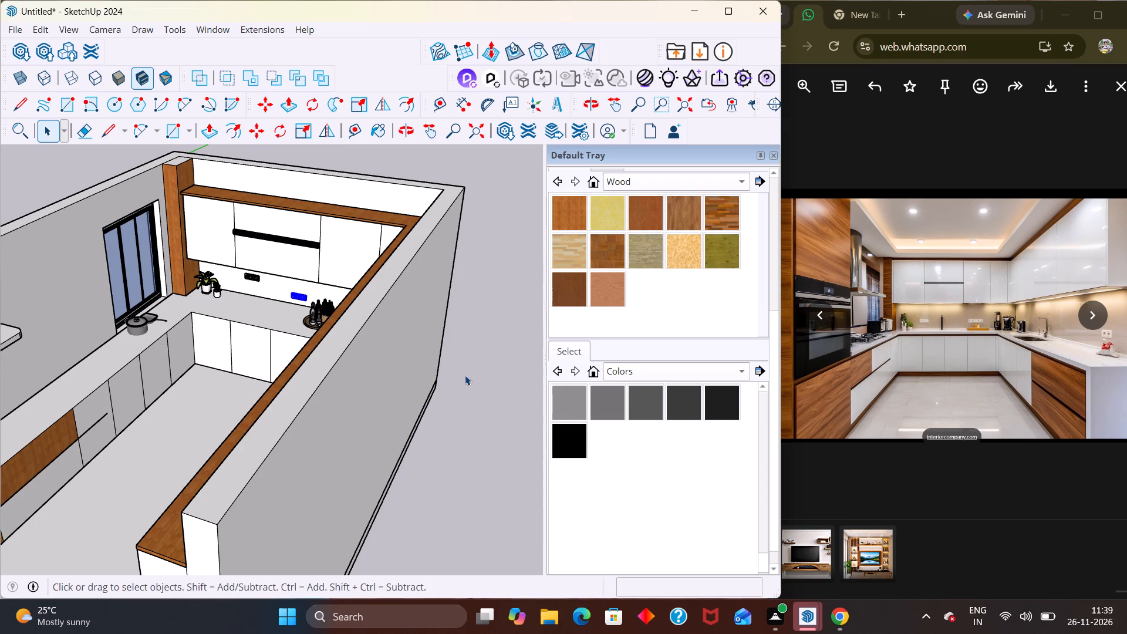
Move the switch plate near the bottle tray sideways along the backsplash, closer to the tray.
middle_drag(184, 367, 381, 335)
middle_drag(220, 343, 194, 316)
scroll(206, 331, up, 1)
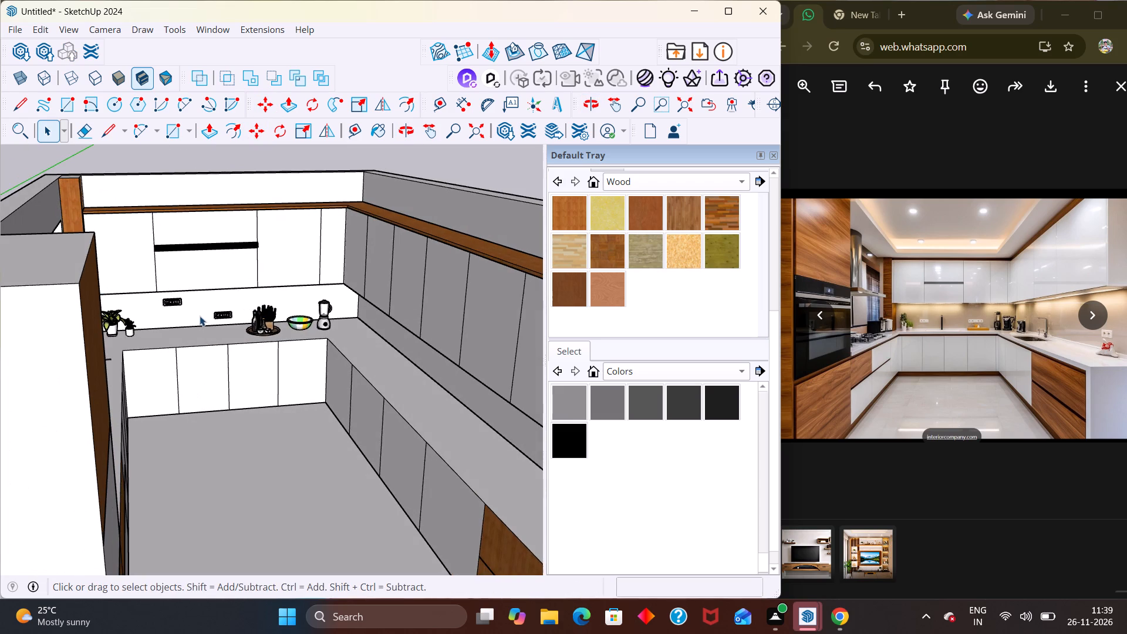
scroll(198, 308, up, 9)
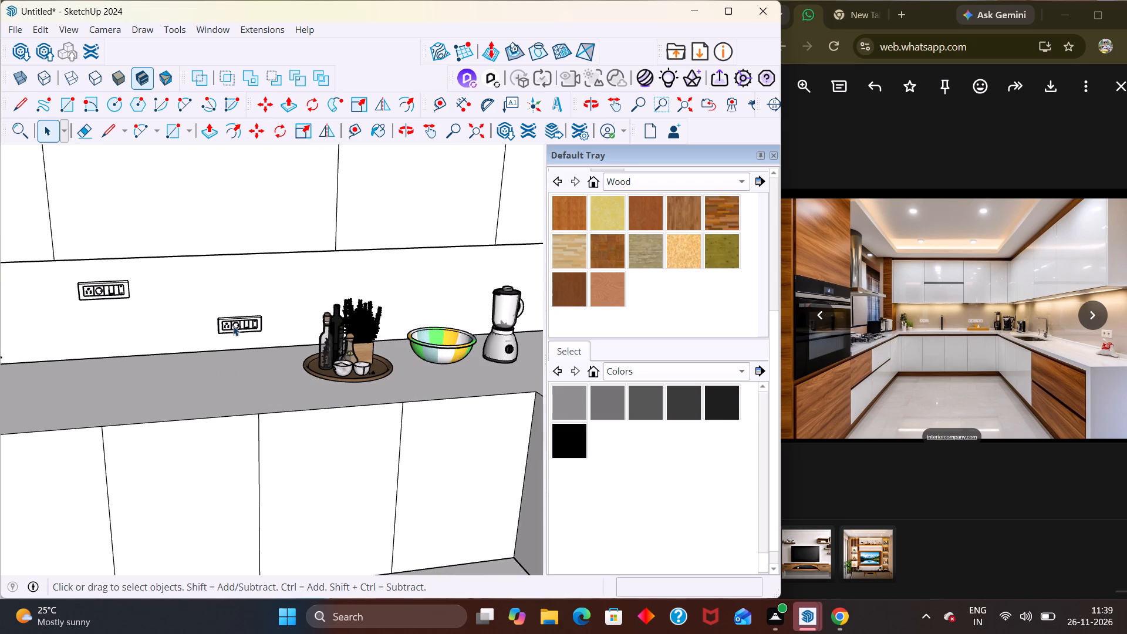
click(232, 326)
key(m)
click(257, 335)
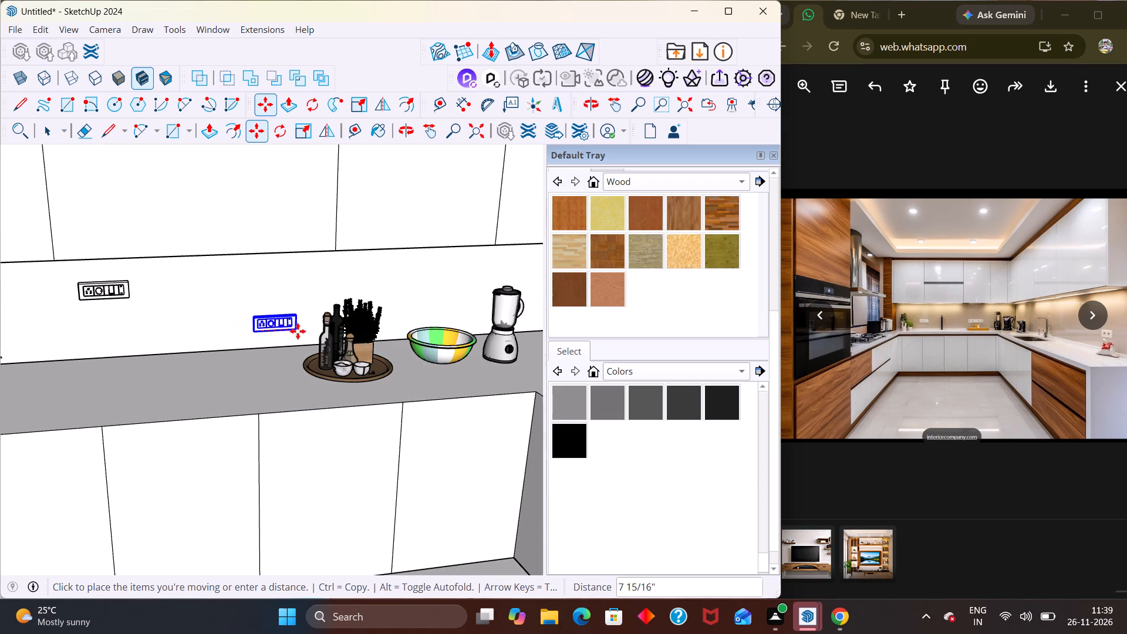
click(307, 331)
key(space)
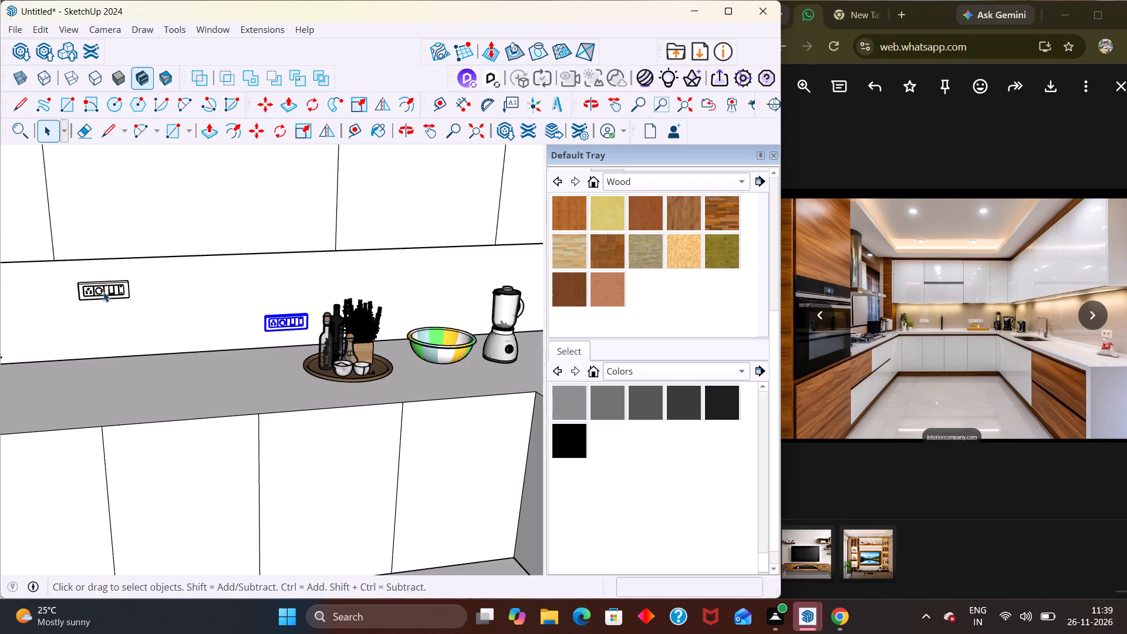
key(Escape)
key(space)
Move the switch plate beside the potted plants about 2' along the green axis, away from the backsplash wall.
click(103, 291)
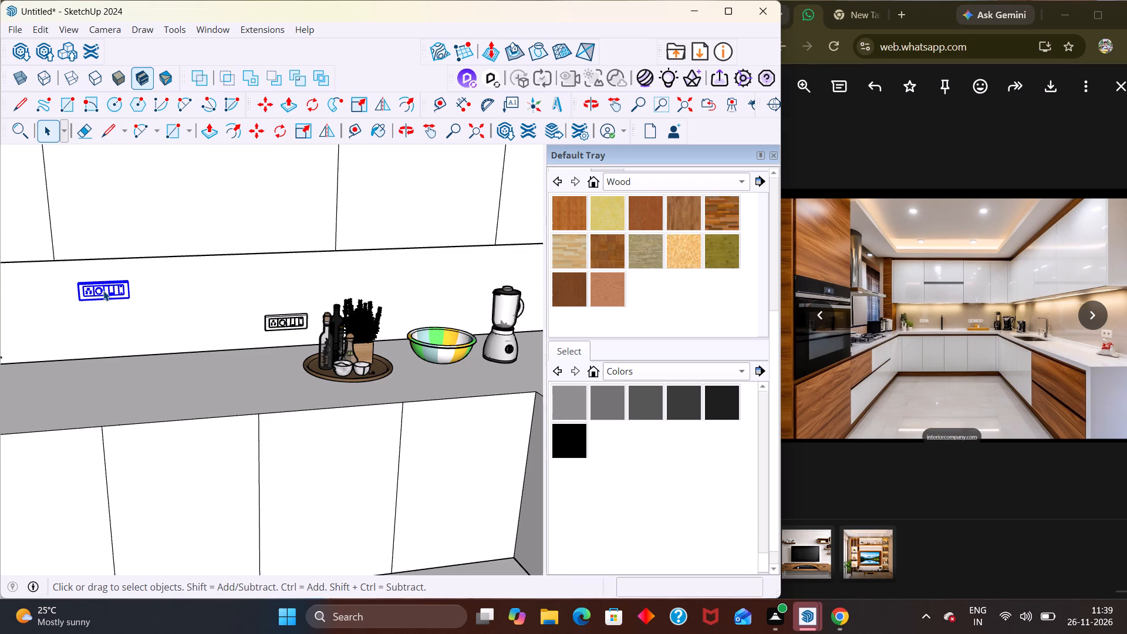
key(m)
click(130, 299)
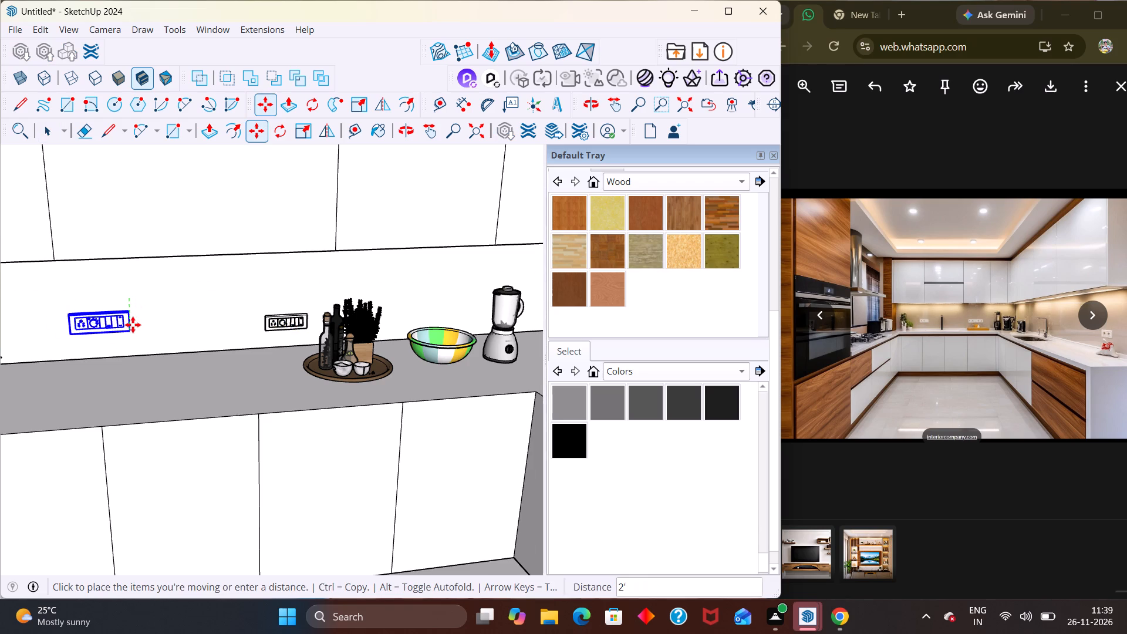
click(131, 326)
scroll(136, 315, down, 8)
scroll(160, 303, up, 1)
scroll(161, 303, down, 2)
scroll(215, 286, down, 4)
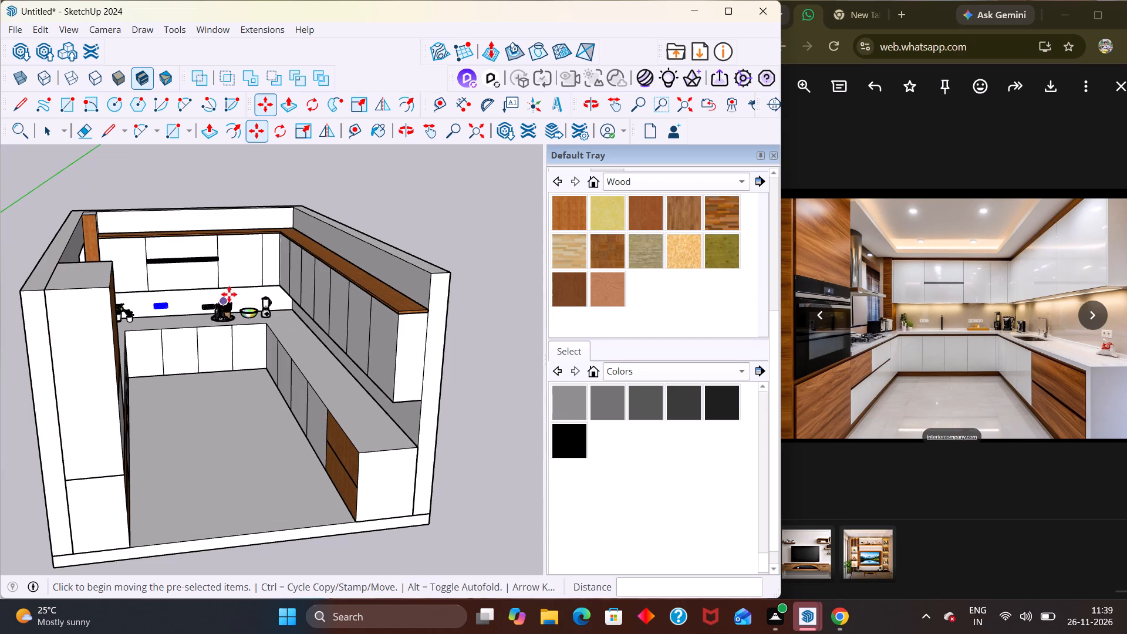
key(space)
click(386, 187)
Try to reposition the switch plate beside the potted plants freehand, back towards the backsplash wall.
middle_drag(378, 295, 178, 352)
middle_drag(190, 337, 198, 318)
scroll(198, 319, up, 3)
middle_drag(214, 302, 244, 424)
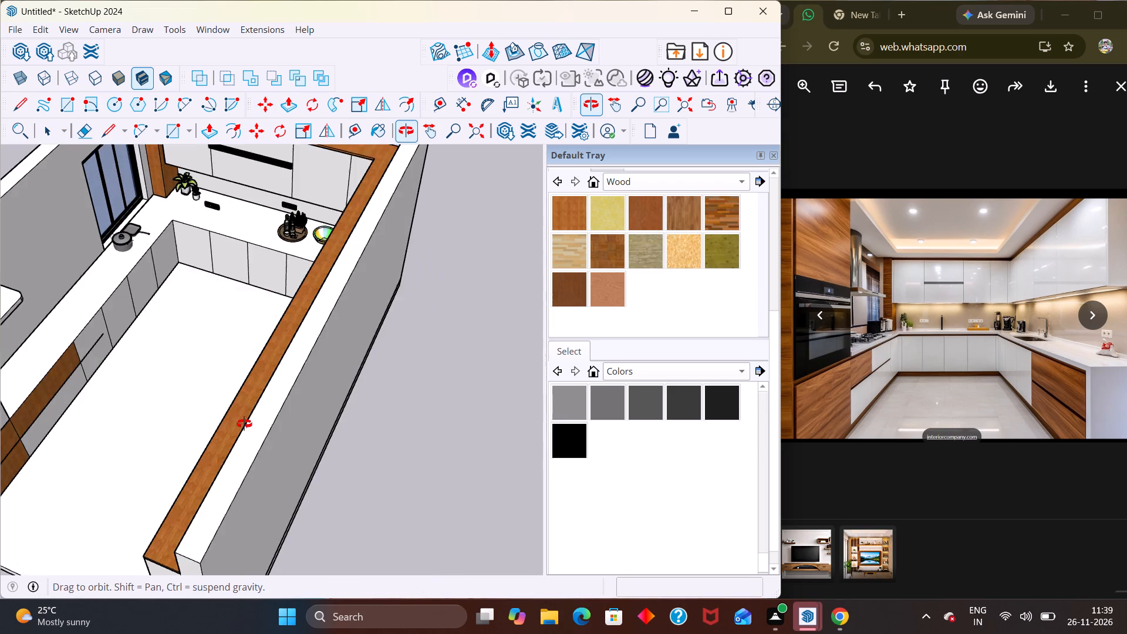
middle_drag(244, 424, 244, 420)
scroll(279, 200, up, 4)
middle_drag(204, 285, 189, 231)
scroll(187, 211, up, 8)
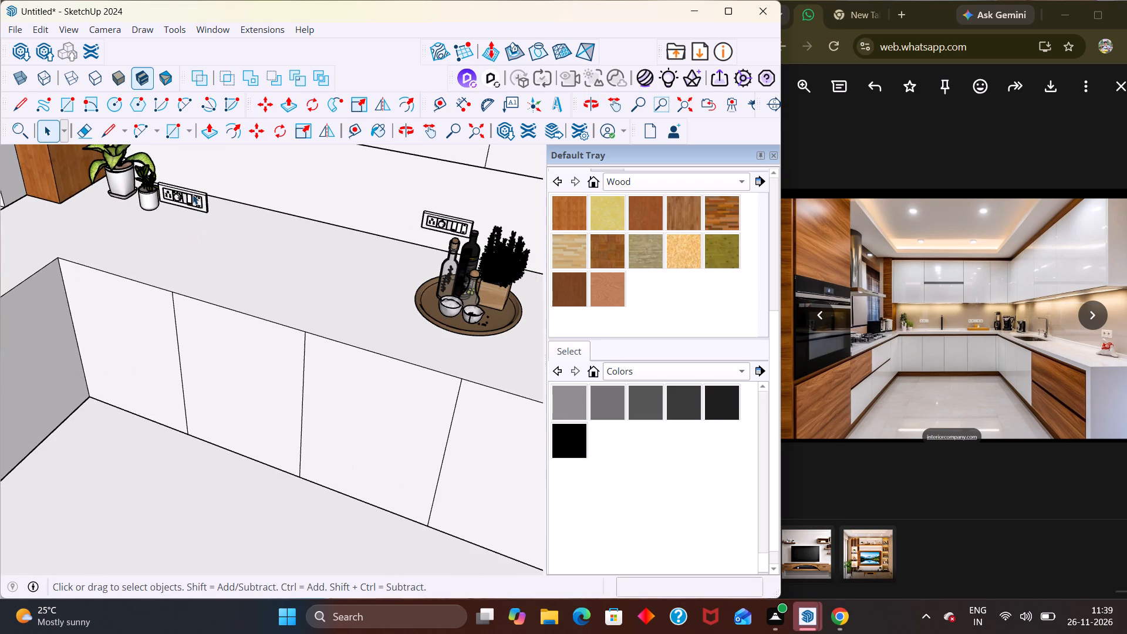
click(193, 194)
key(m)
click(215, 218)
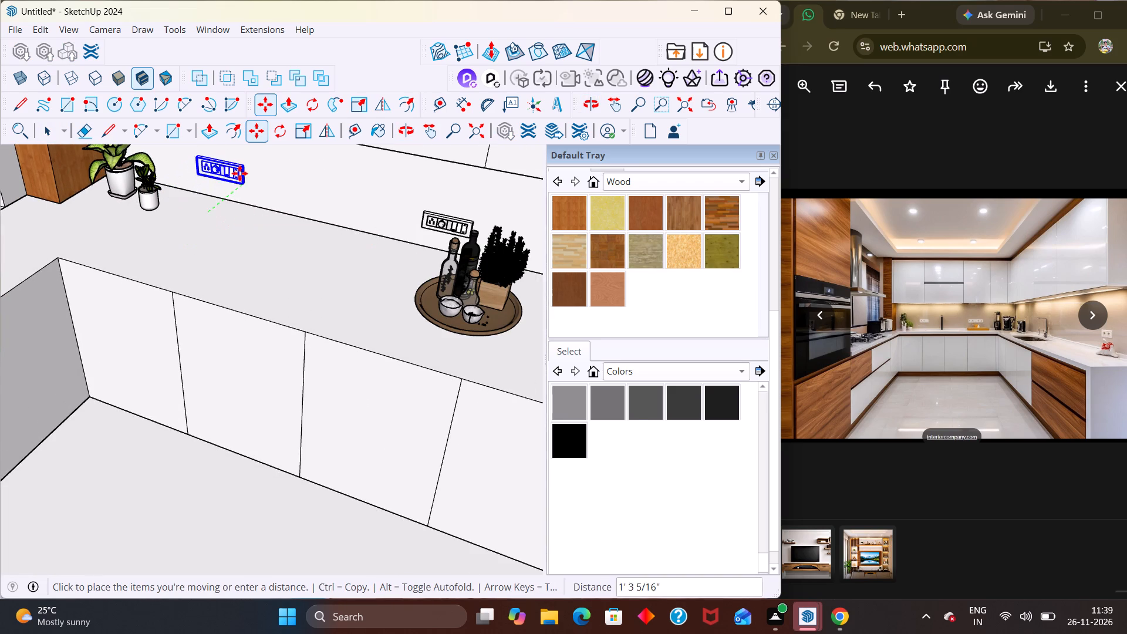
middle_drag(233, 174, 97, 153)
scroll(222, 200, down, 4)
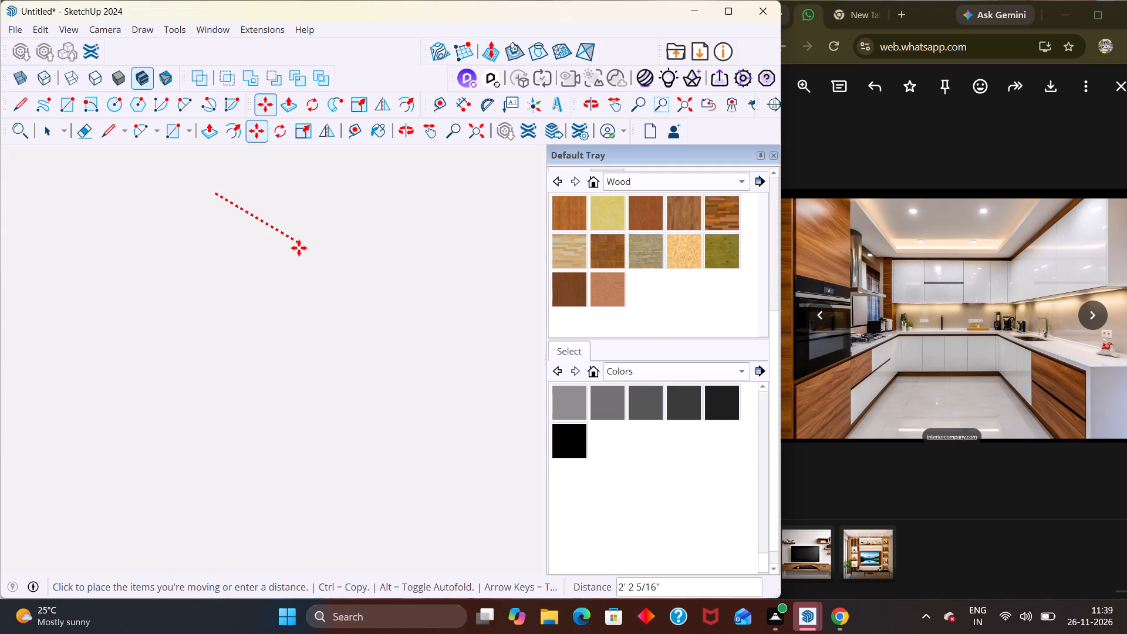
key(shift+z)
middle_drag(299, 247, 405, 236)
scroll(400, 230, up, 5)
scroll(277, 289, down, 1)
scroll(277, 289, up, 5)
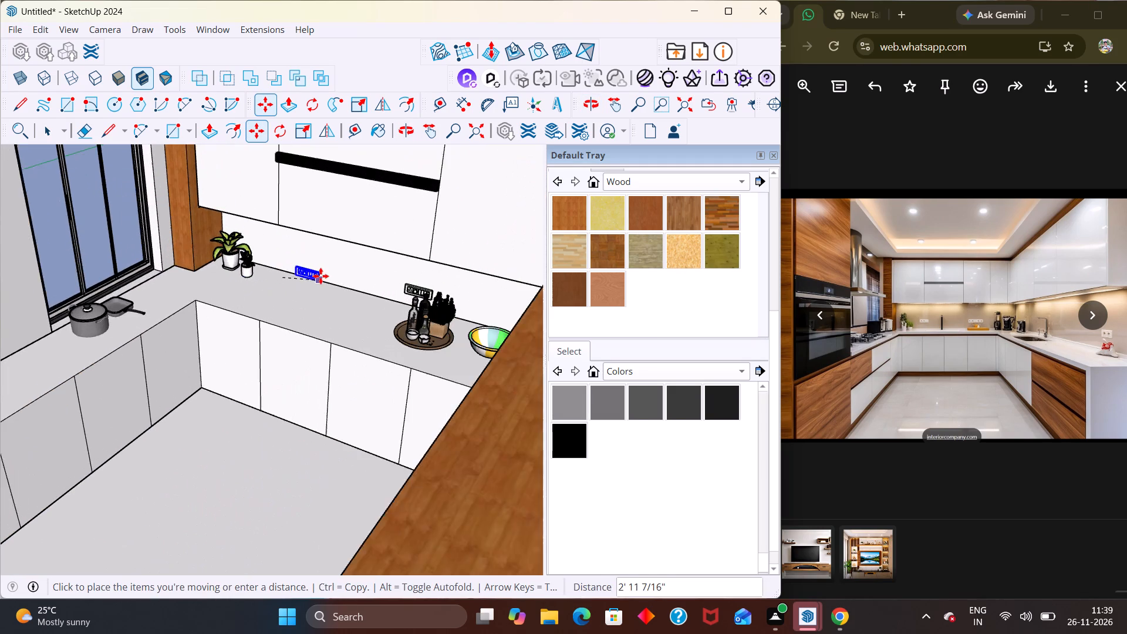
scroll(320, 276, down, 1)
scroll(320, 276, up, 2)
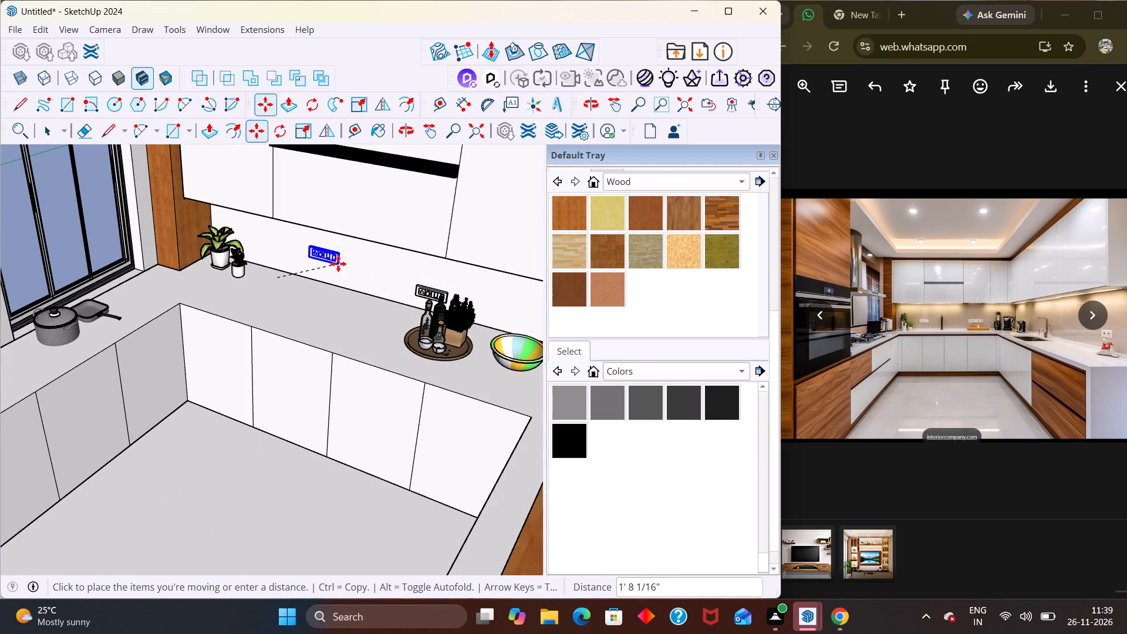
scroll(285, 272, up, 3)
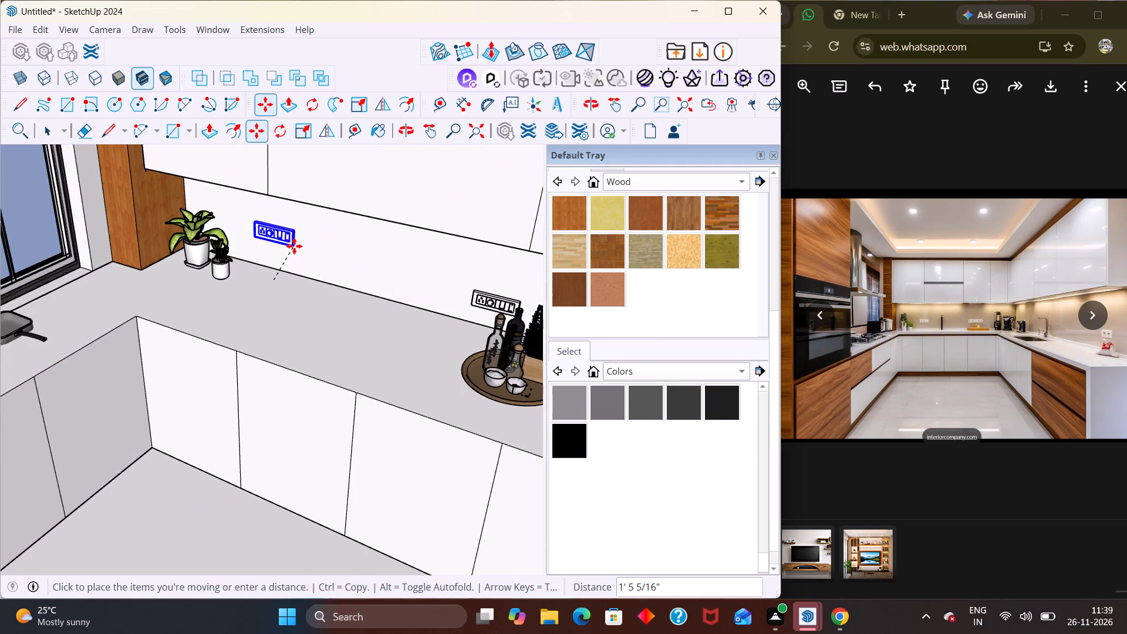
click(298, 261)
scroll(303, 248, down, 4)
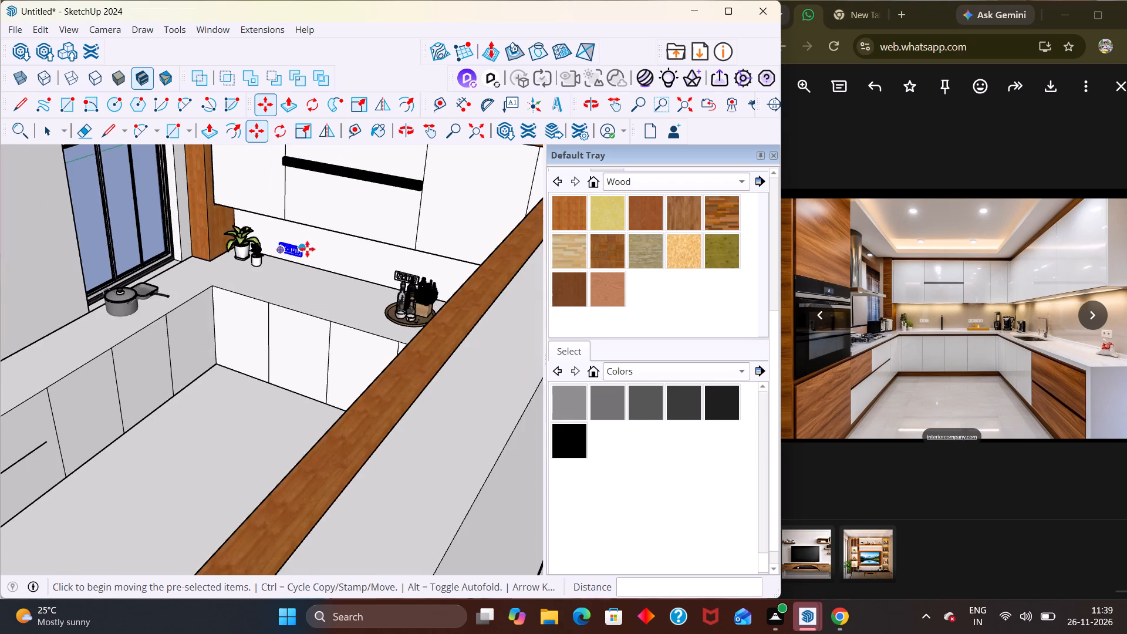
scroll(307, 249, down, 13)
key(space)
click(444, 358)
Copy the switch plate behind the bottle tray about 3' 10 1/4" along the red axis, towards the potted plants.
scroll(306, 217, up, 10)
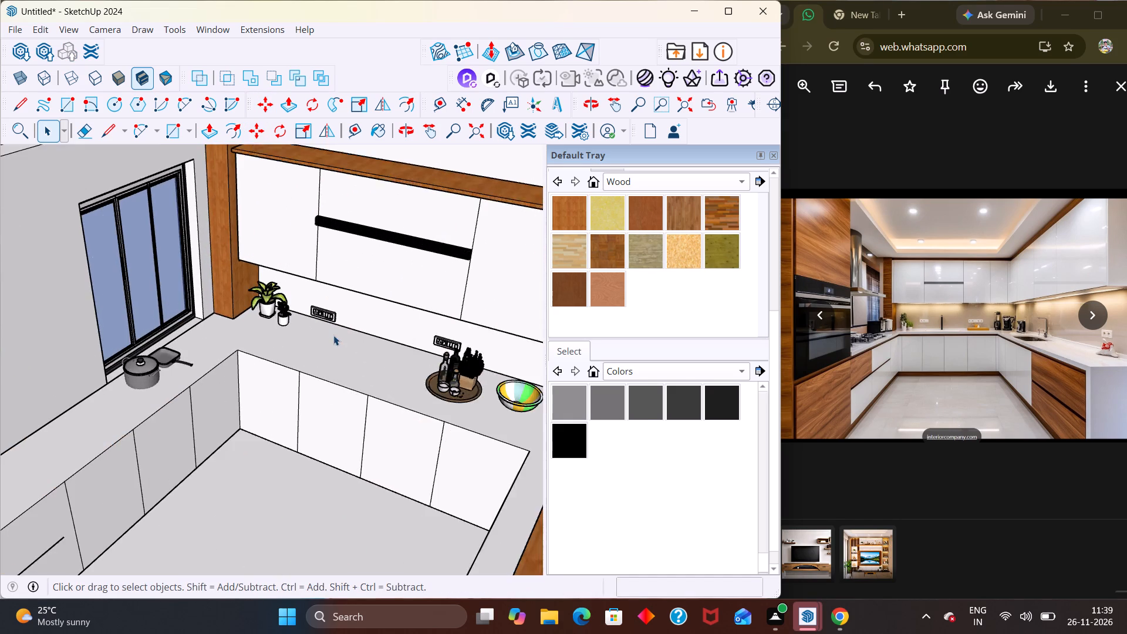
scroll(333, 335, up, 3)
middle_drag(338, 333, 259, 319)
scroll(339, 360, up, 4)
middle_drag(410, 369, 411, 402)
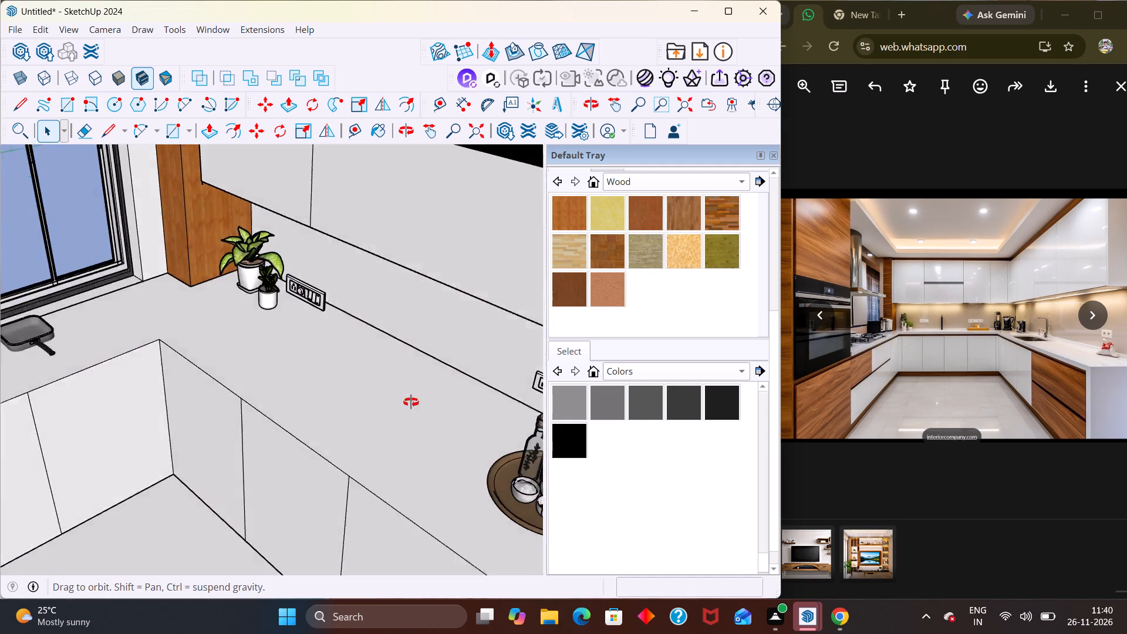
middle_drag(411, 402, 393, 442)
scroll(222, 366, down, 2)
scroll(222, 366, up, 1)
scroll(223, 366, down, 7)
middle_drag(393, 431, 419, 383)
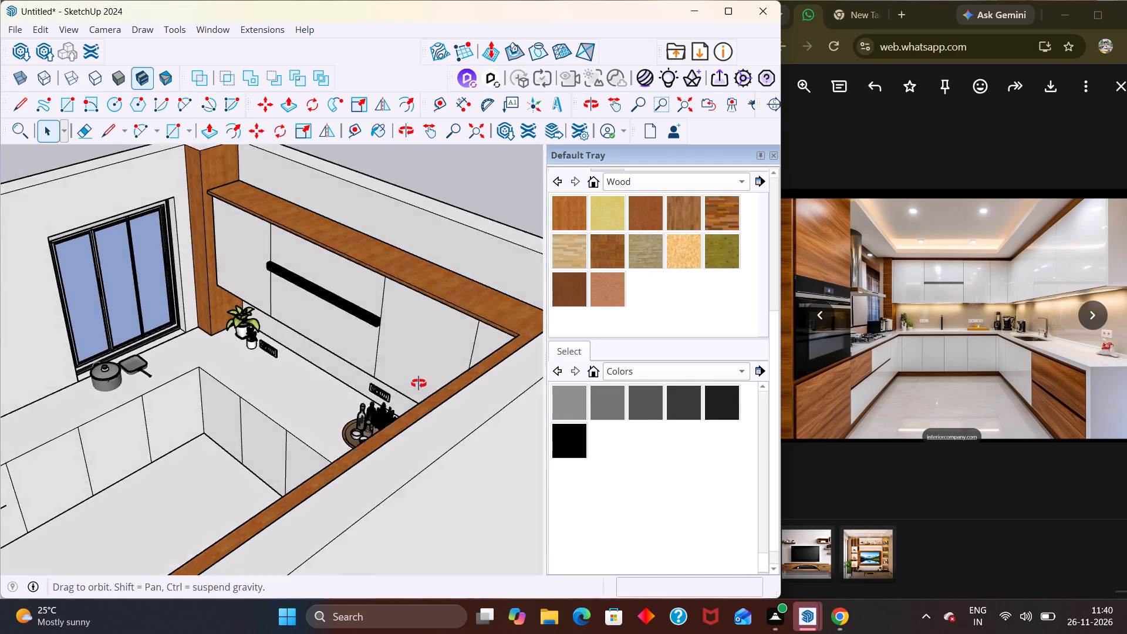
middle_drag(419, 383, 423, 375)
scroll(421, 376, up, 8)
middle_drag(371, 398, 387, 403)
scroll(387, 419, up, 4)
middle_drag(378, 397, 400, 450)
scroll(373, 414, up, 1)
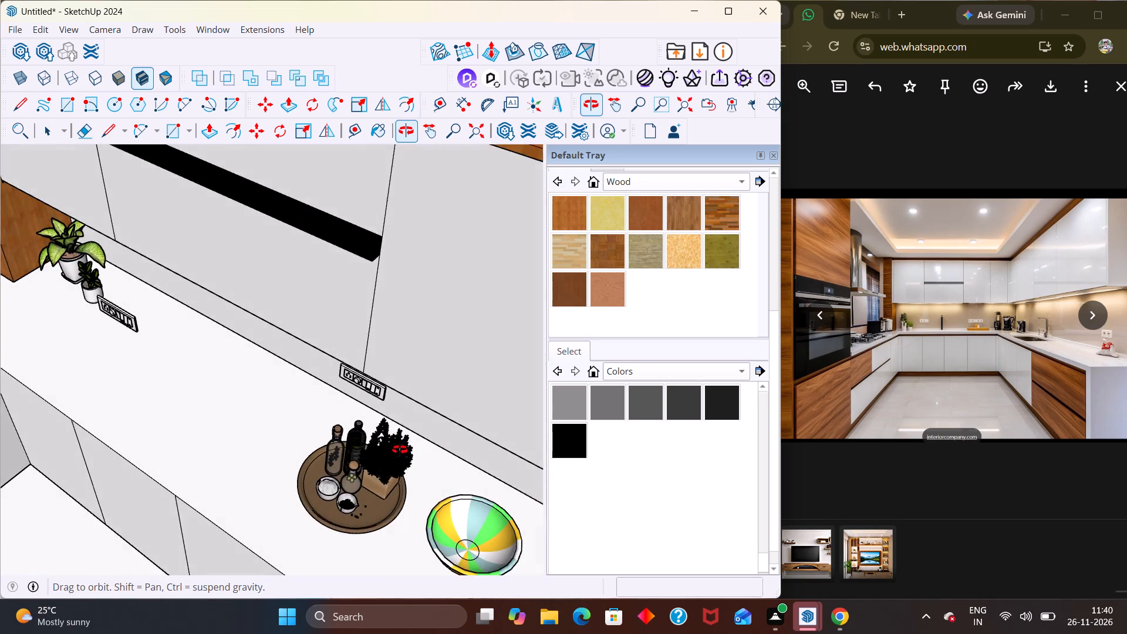
middle_drag(400, 450, 392, 429)
click(360, 382)
key(m)
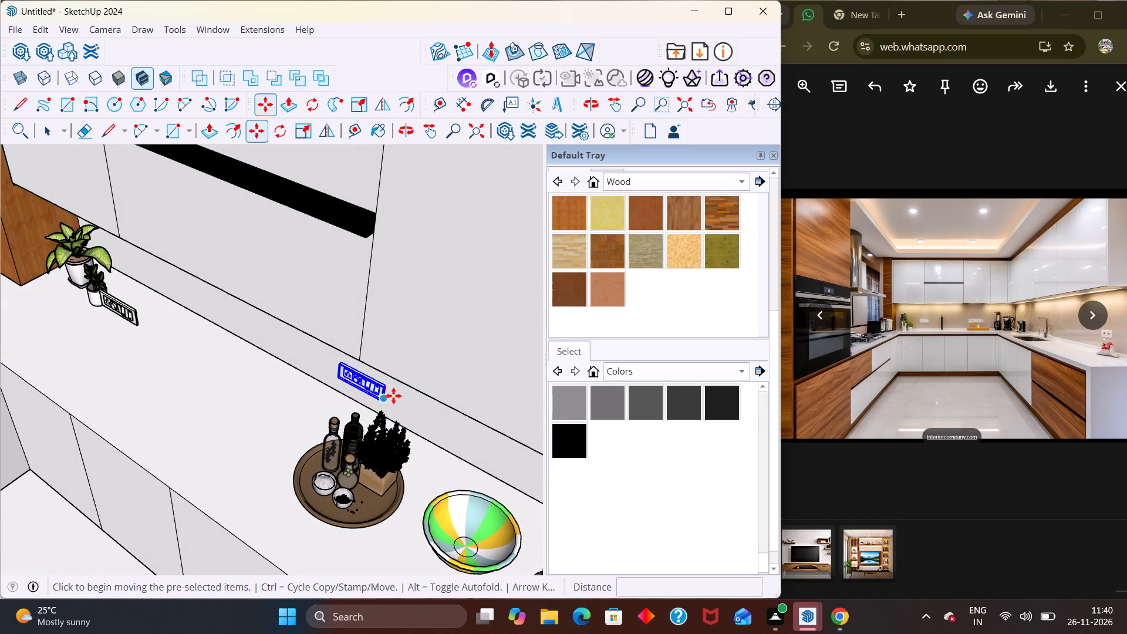
click(385, 396)
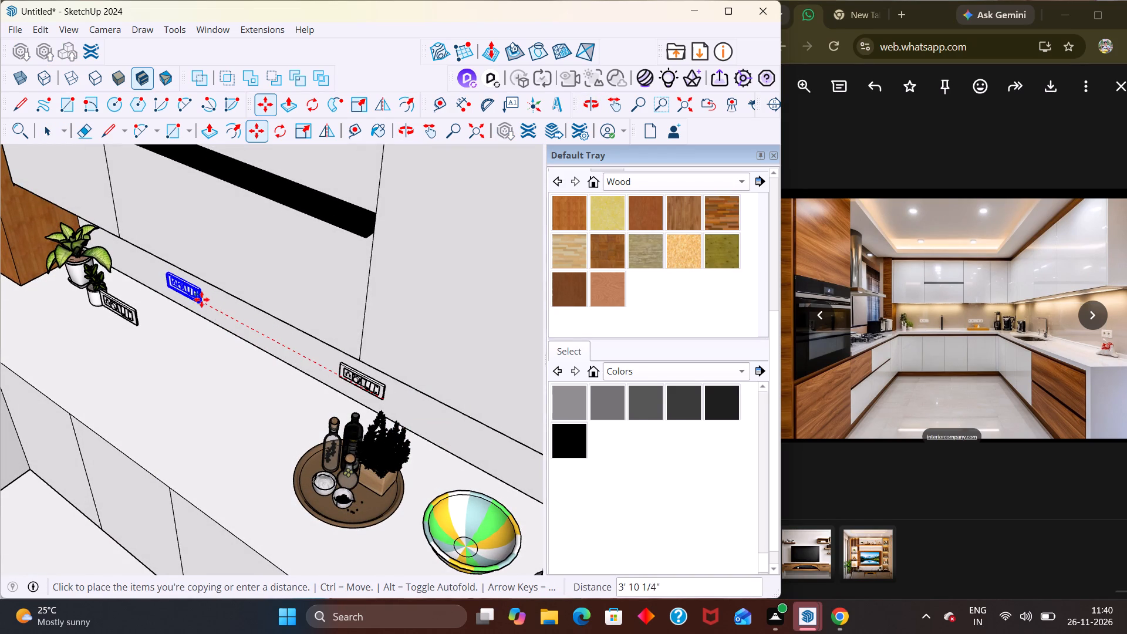
click(200, 299)
key(space)
key(Escape)
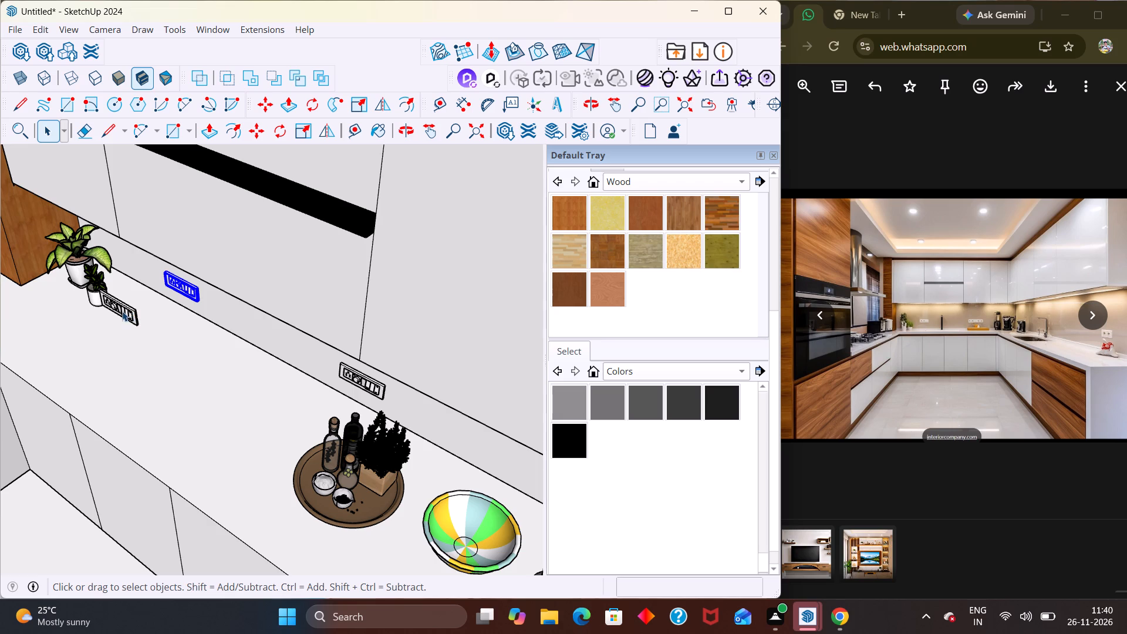
Delete the old misaligned switch plate beside the potted plants.
click(122, 311)
key(Delete)
Examine the back counter, its two switch plates and the window-side counter from several angles.
scroll(134, 318, down, 2)
scroll(153, 332, up, 1)
scroll(158, 335, down, 9)
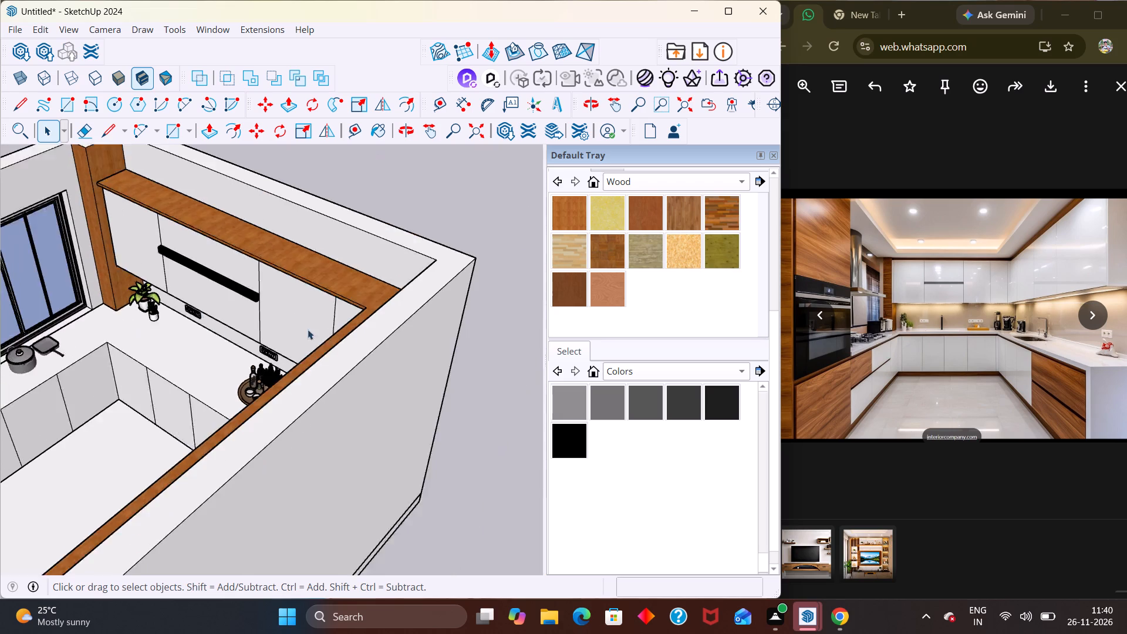
middle_drag(373, 385, 519, 307)
scroll(353, 352, down, 7)
middle_drag(247, 423, 292, 352)
scroll(289, 352, up, 2)
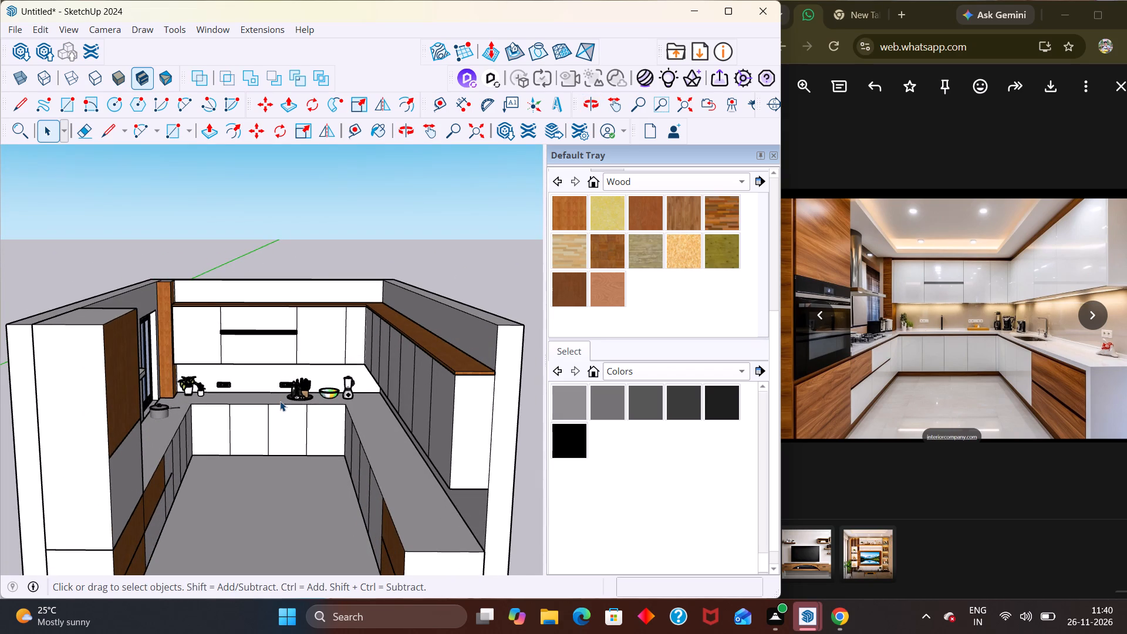
middle_drag(246, 410, 273, 451)
middle_drag(224, 434, 161, 449)
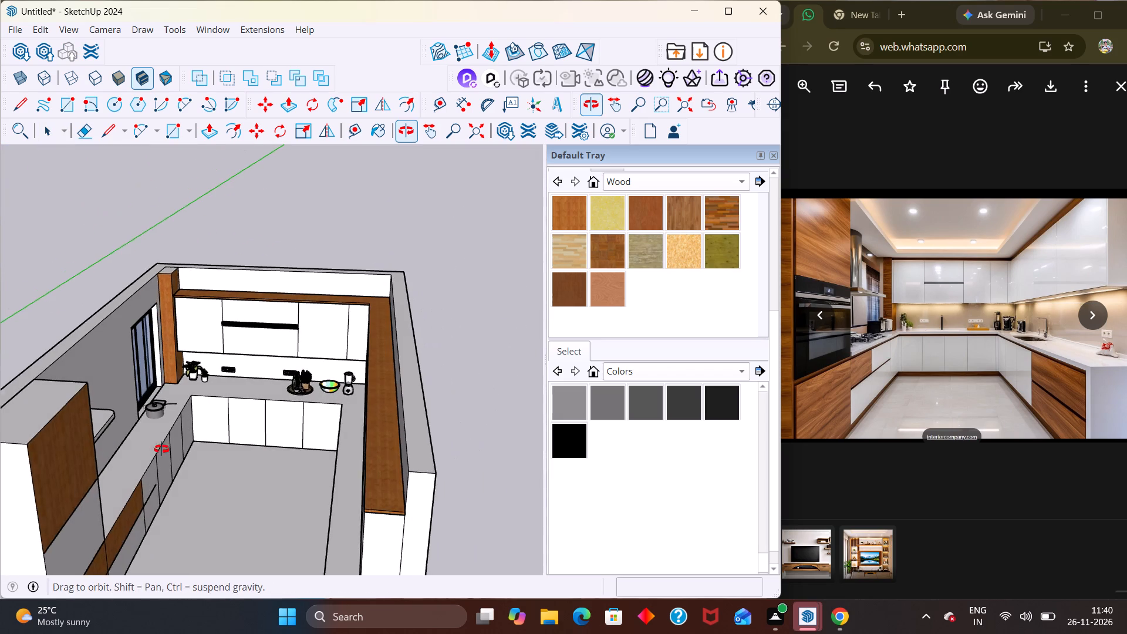
middle_drag(161, 449, 161, 448)
middle_drag(184, 409, 25, 446)
scroll(80, 373, up, 4)
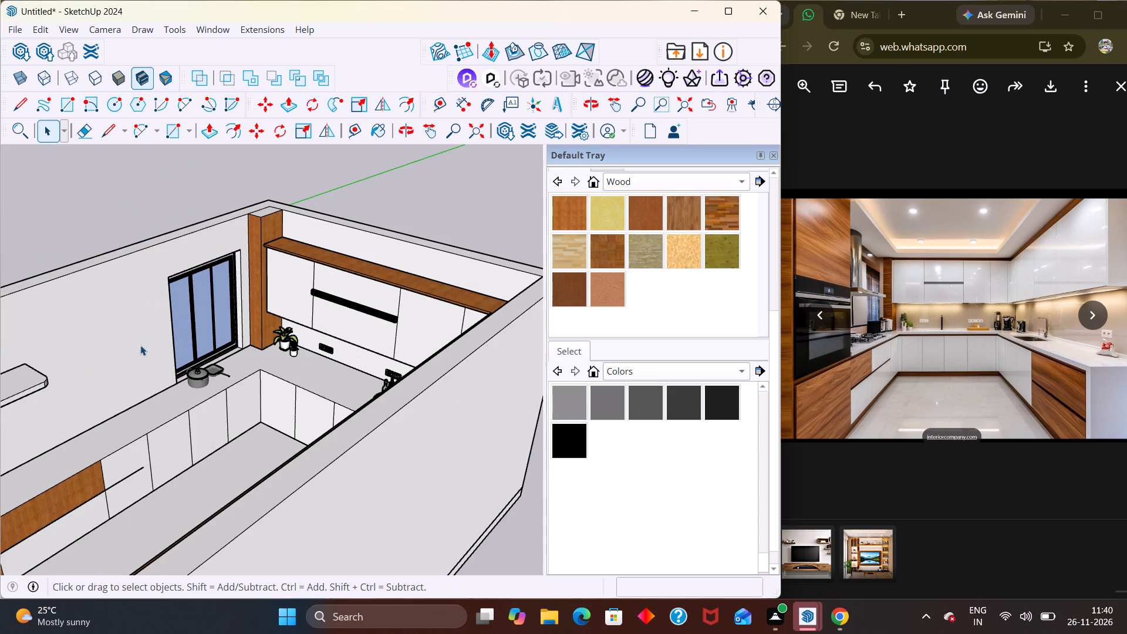
scroll(140, 345, up, 4)
middle_drag(181, 383, 266, 377)
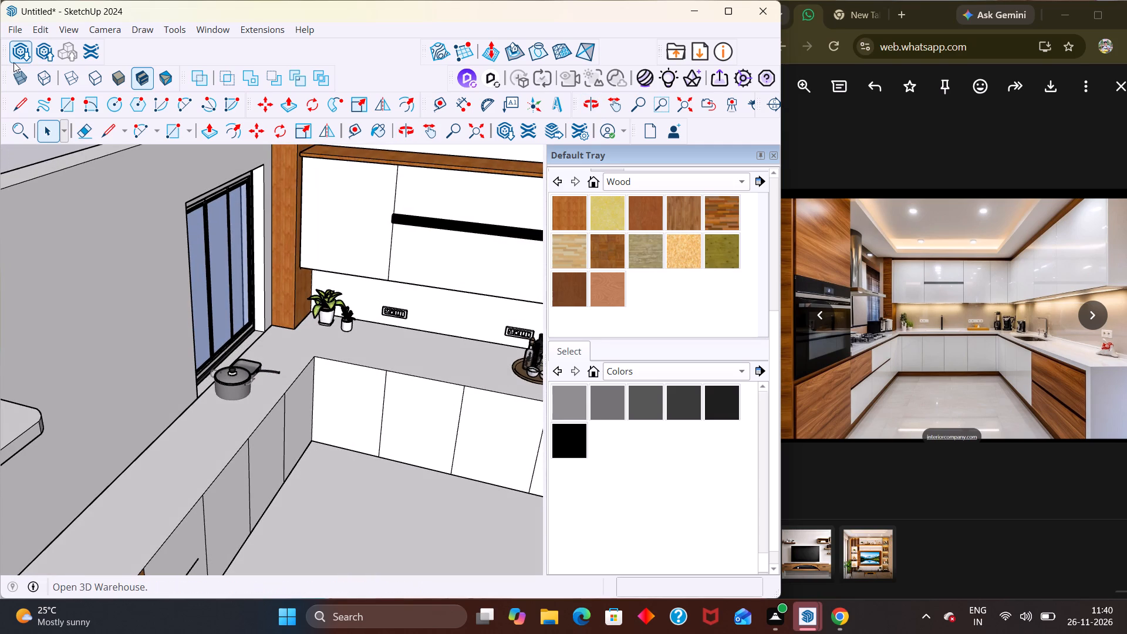
Search 3D Warehouse for RICE COCKER, dismissing the Cyber Week promotion and replacing the previous search term.
click(14, 62)
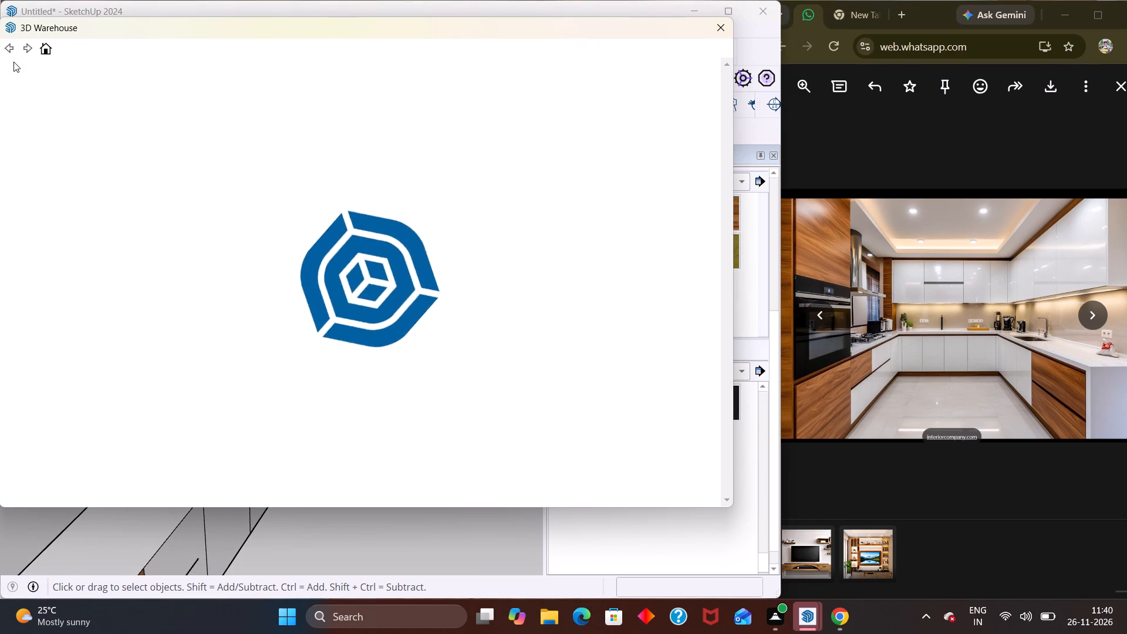
click(279, 85)
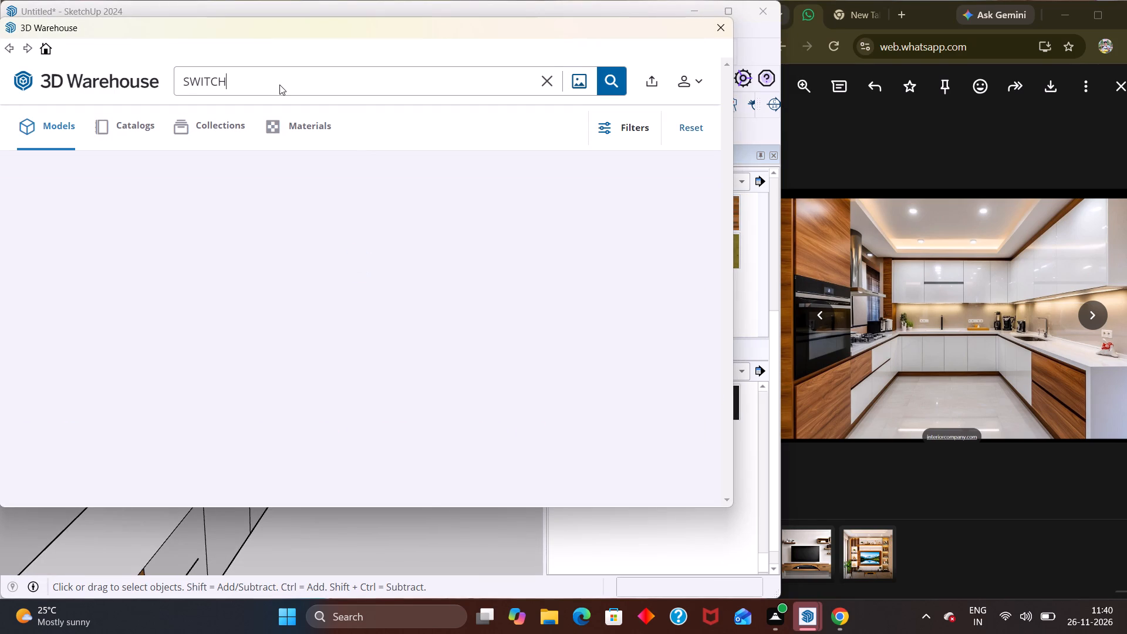
key(BackSpace)
key(BackSpace)
key(BackSpace)
key(BackSpace)
key(BackSpace)
key(BackSpace)
key(BackSpace)
key(BackSpace)
key(BackSpace)
key(BackSpace)
key(BackSpace)
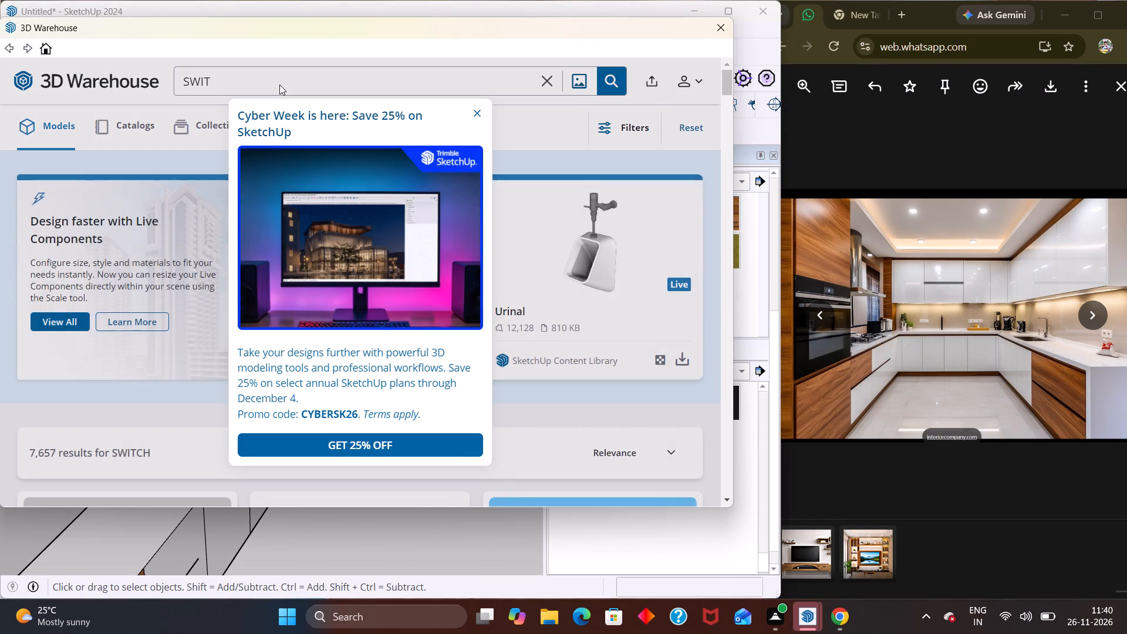
click(483, 114)
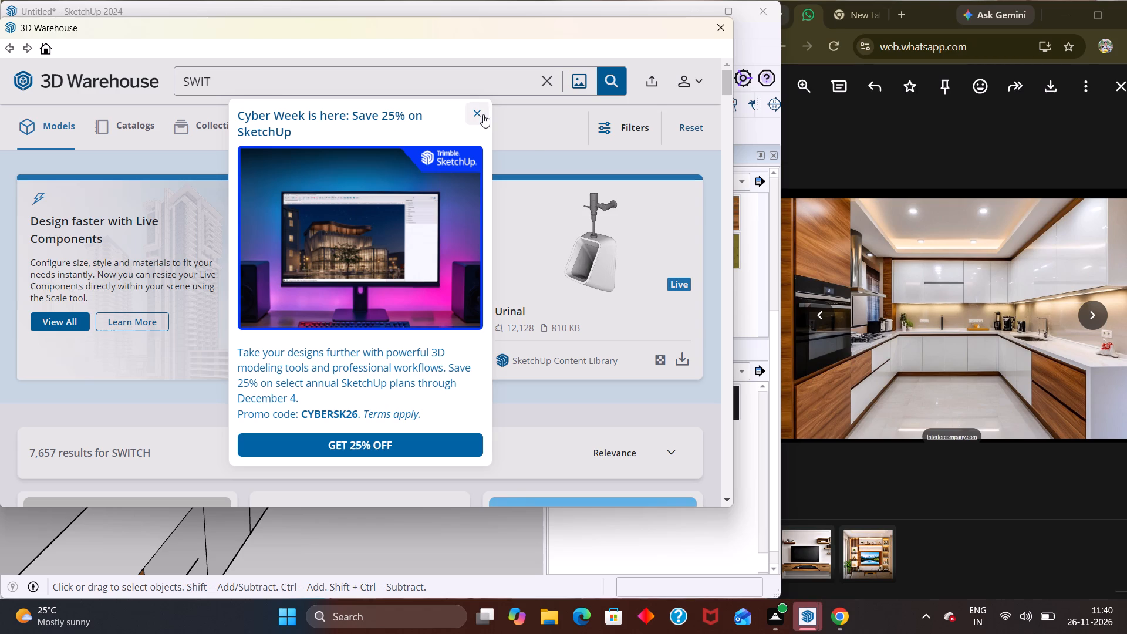
click(288, 80)
key(BackSpace)
key(BackSpace)
key(BackSpace)
key(BackSpace)
key(BackSpace)
key(BackSpace)
key(BackSpace)
key(BackSpace)
key(BackSpace)
key(BackSpace)
key(BackSpace)
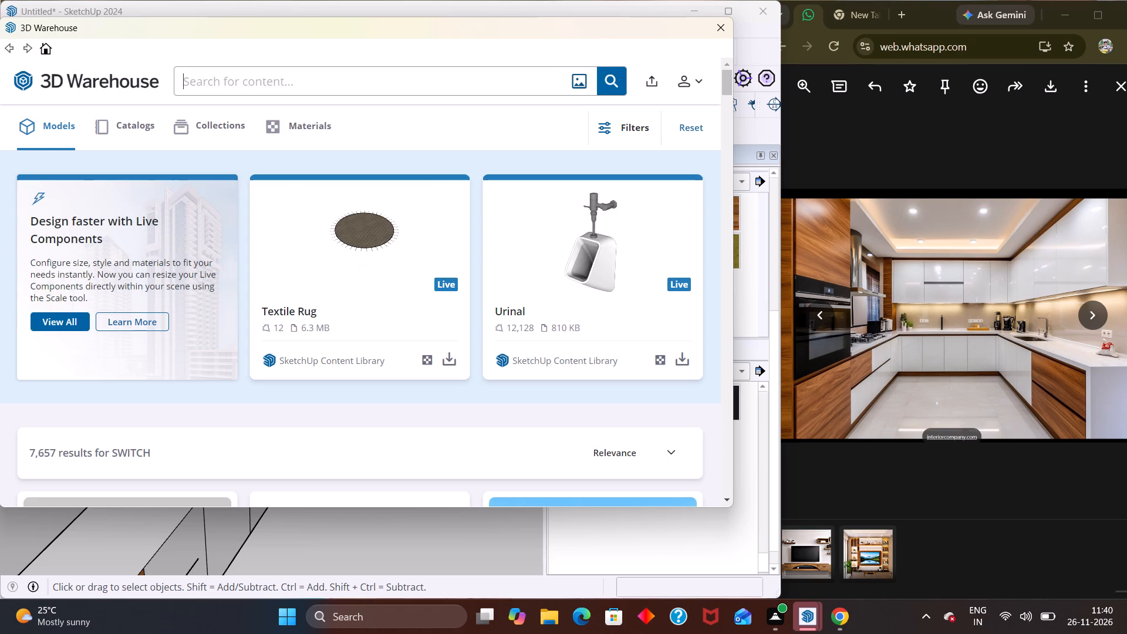
text(RICE)
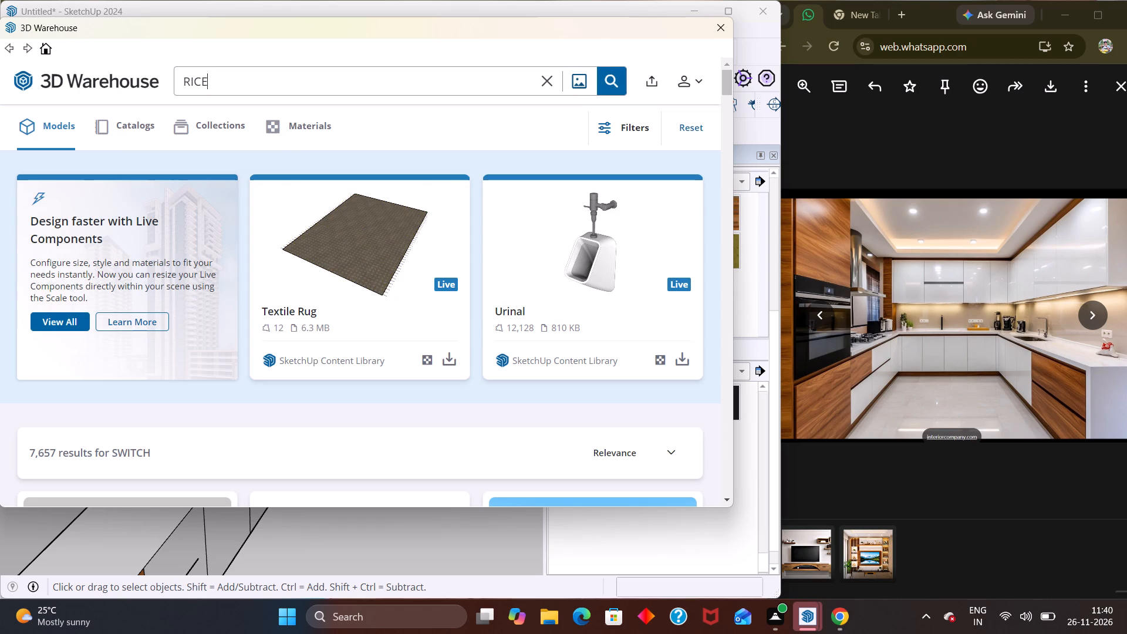
key(space)
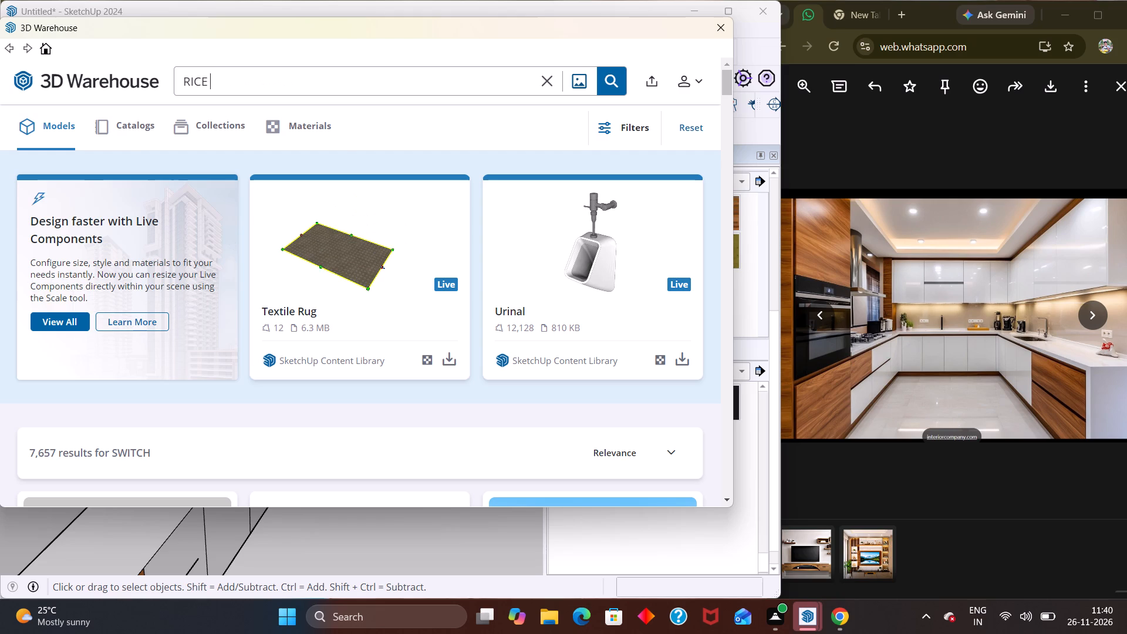
text(COC)
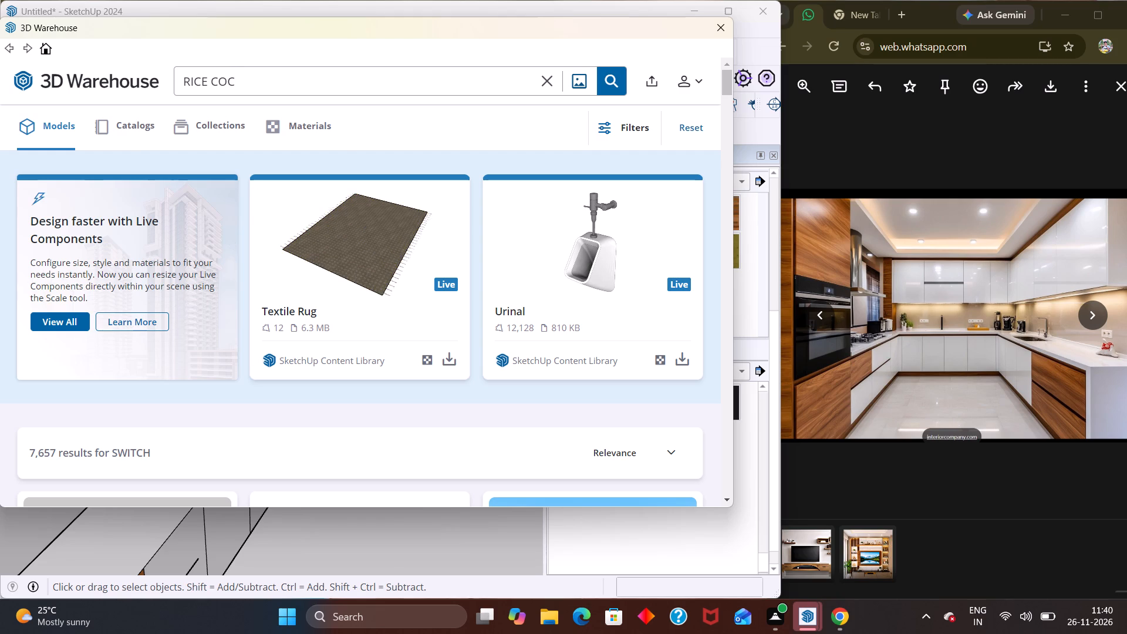
text(KER)
key(Return)
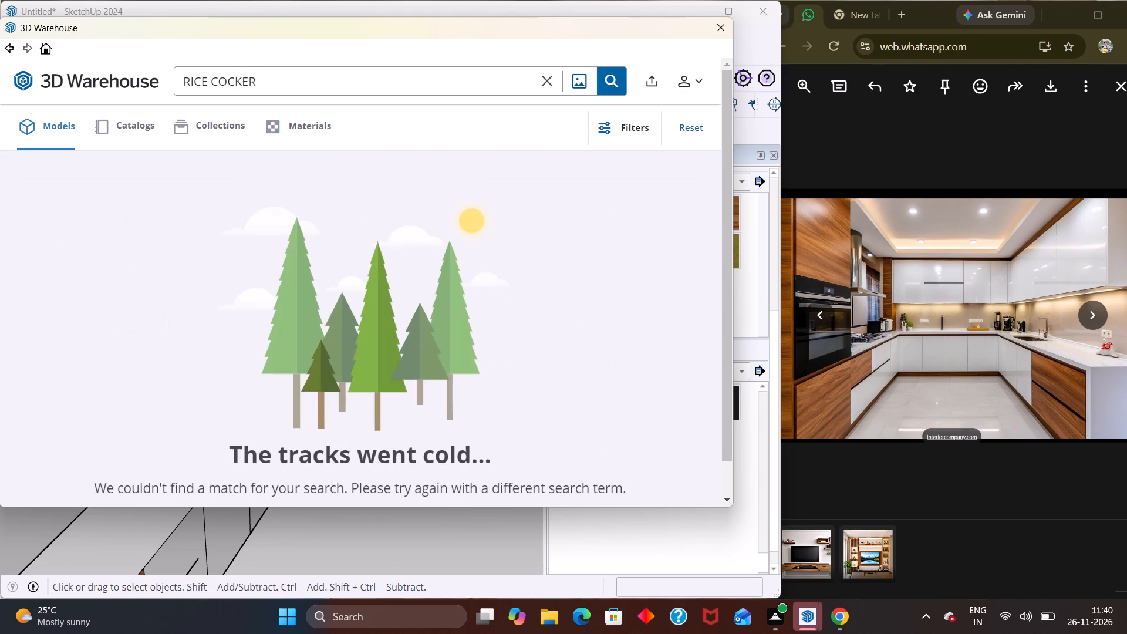
Shorten the model search term to RICE and run the search again.
click(356, 76)
key(BackSpace)
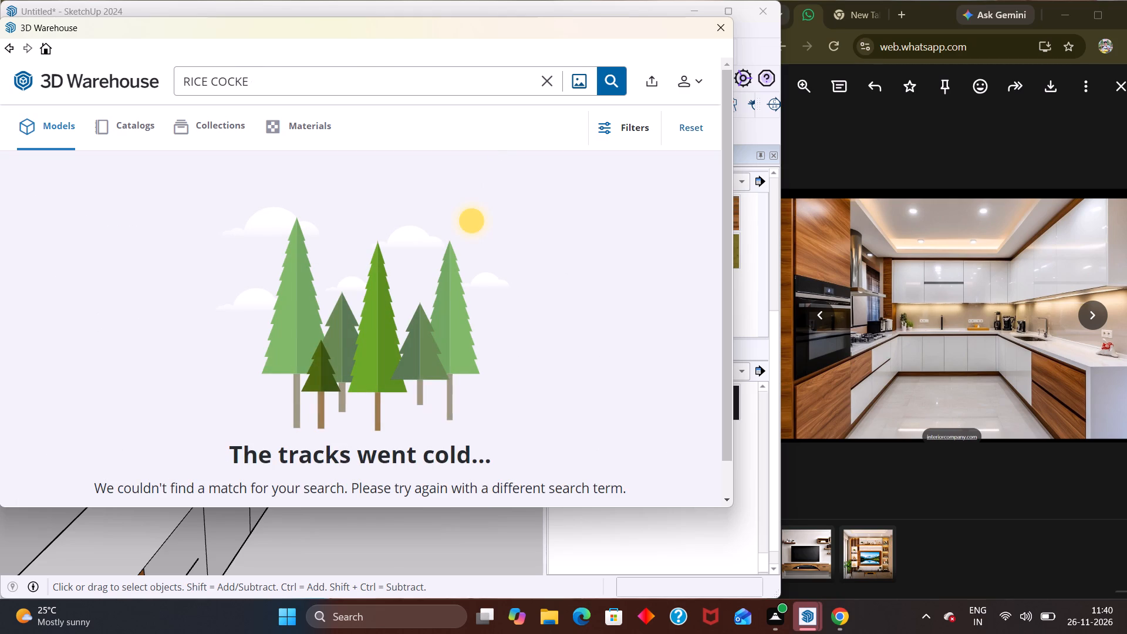
key(BackSpace)
key(BackSpace)
key(BackSpace)
key(BackSpace)
key(BackSpace)
key(BackSpace)
key(Return)
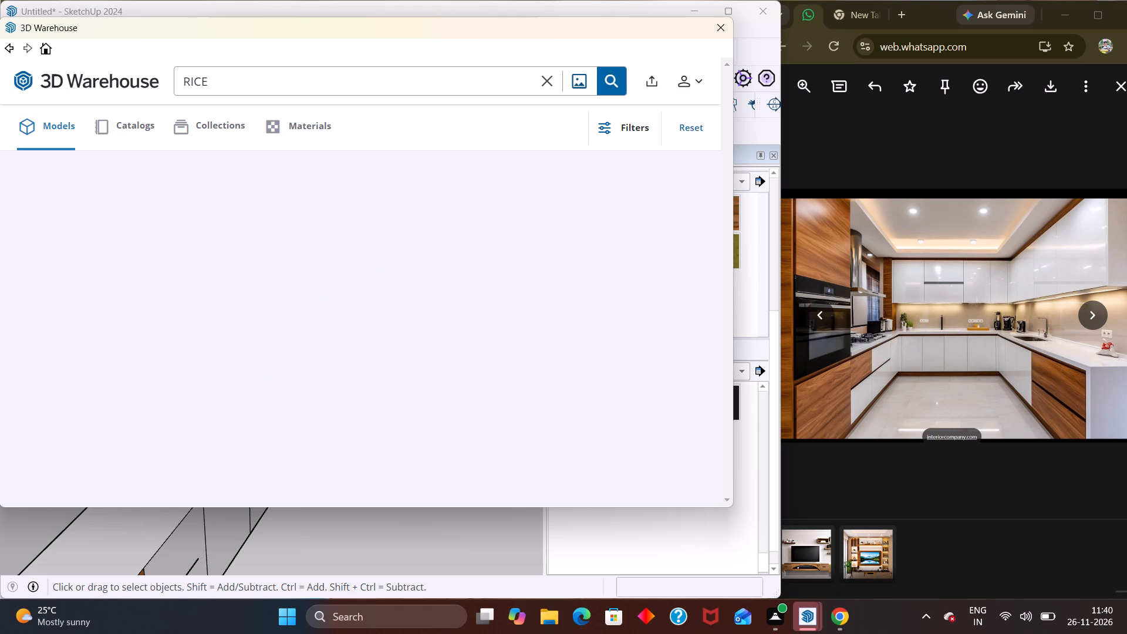
Load the "rice pan" cooker model from the RICE search results directly into the kitchen model.
scroll(235, 278, down, 4)
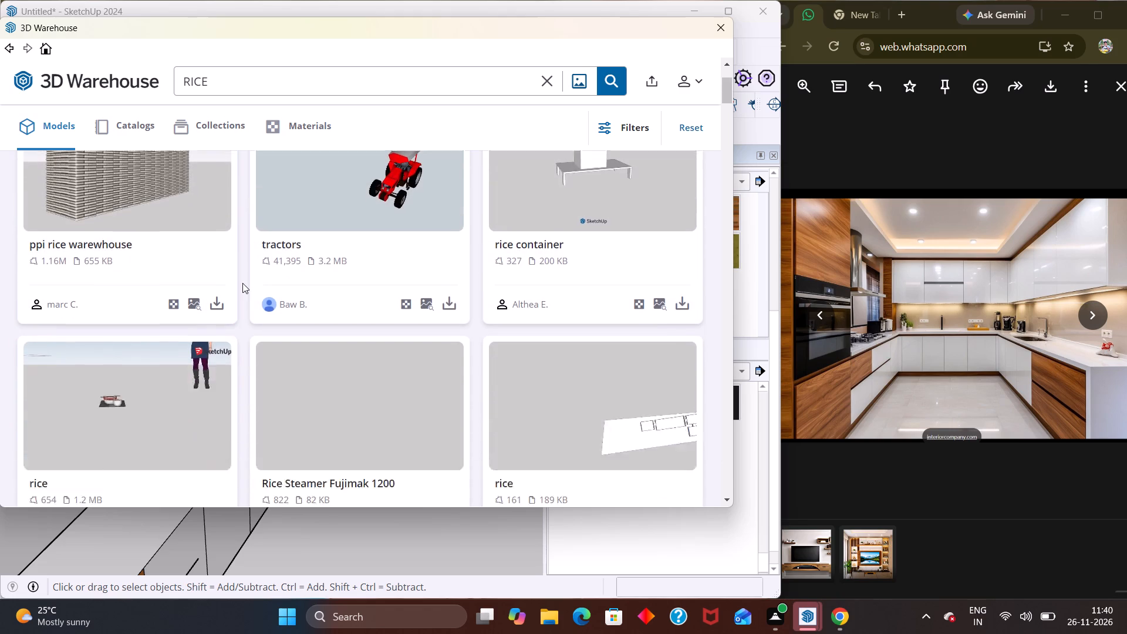
scroll(244, 284, down, 6)
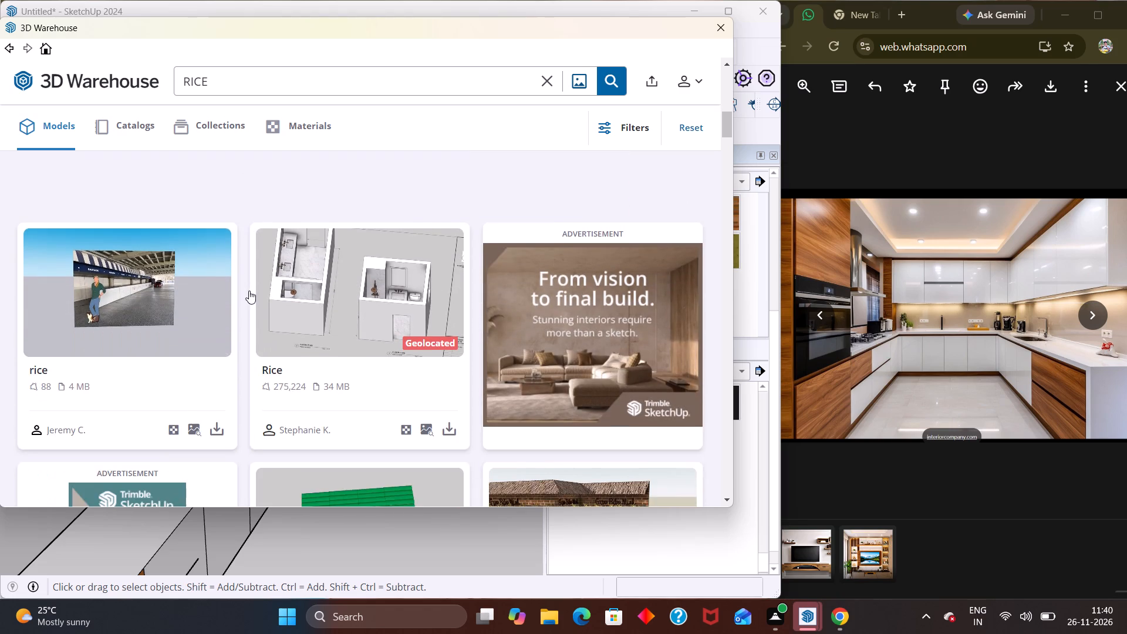
scroll(249, 291, down, 9)
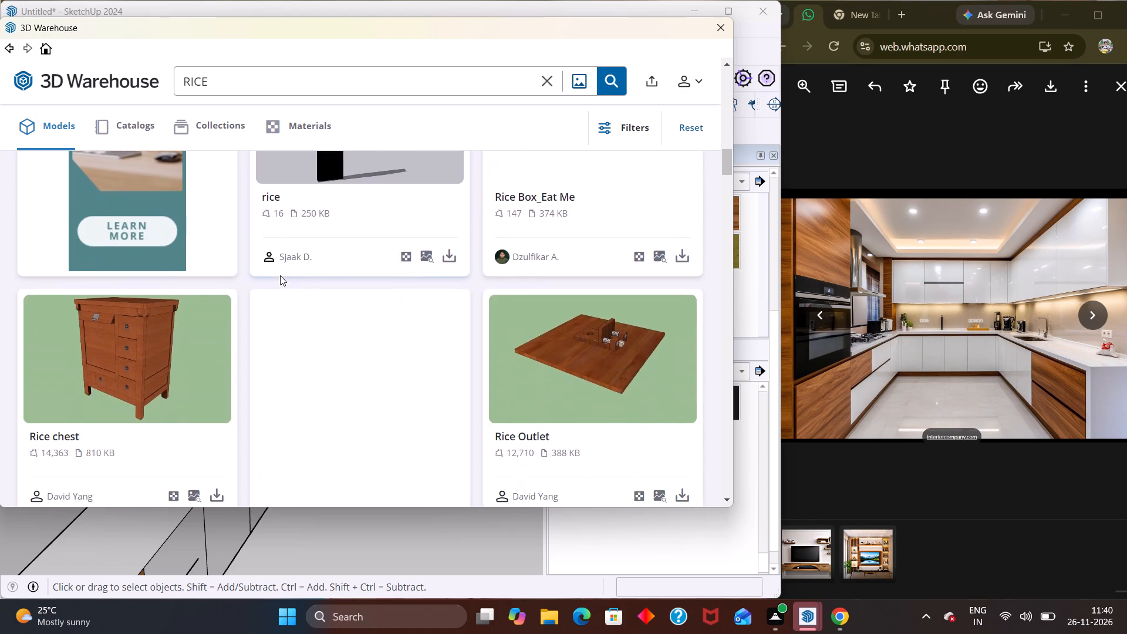
scroll(281, 275, down, 11)
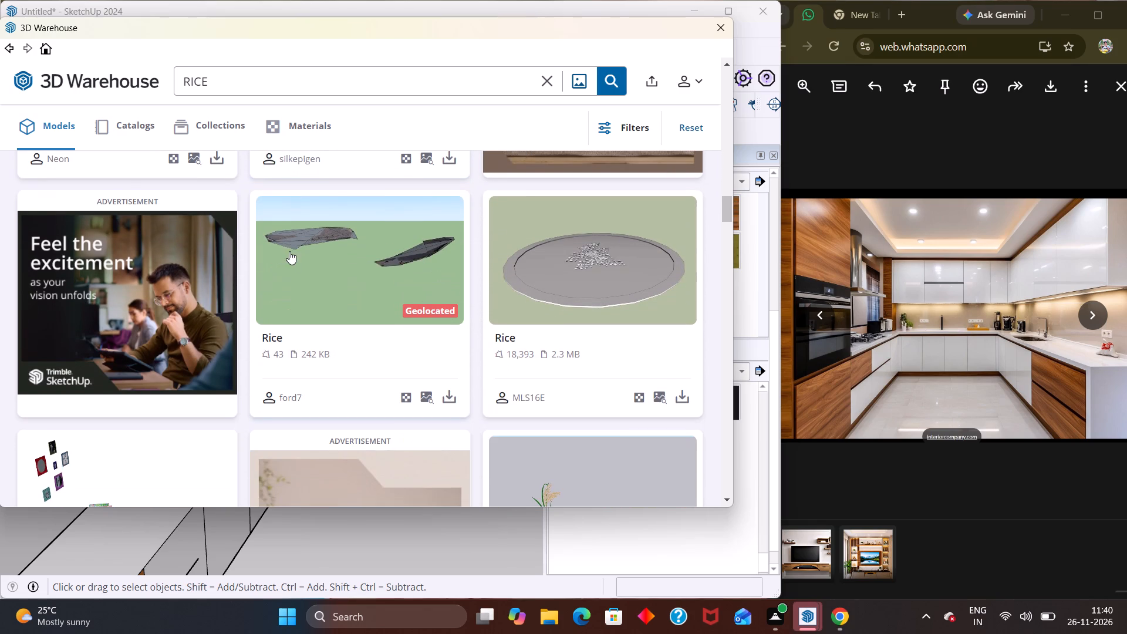
scroll(290, 237, down, 11)
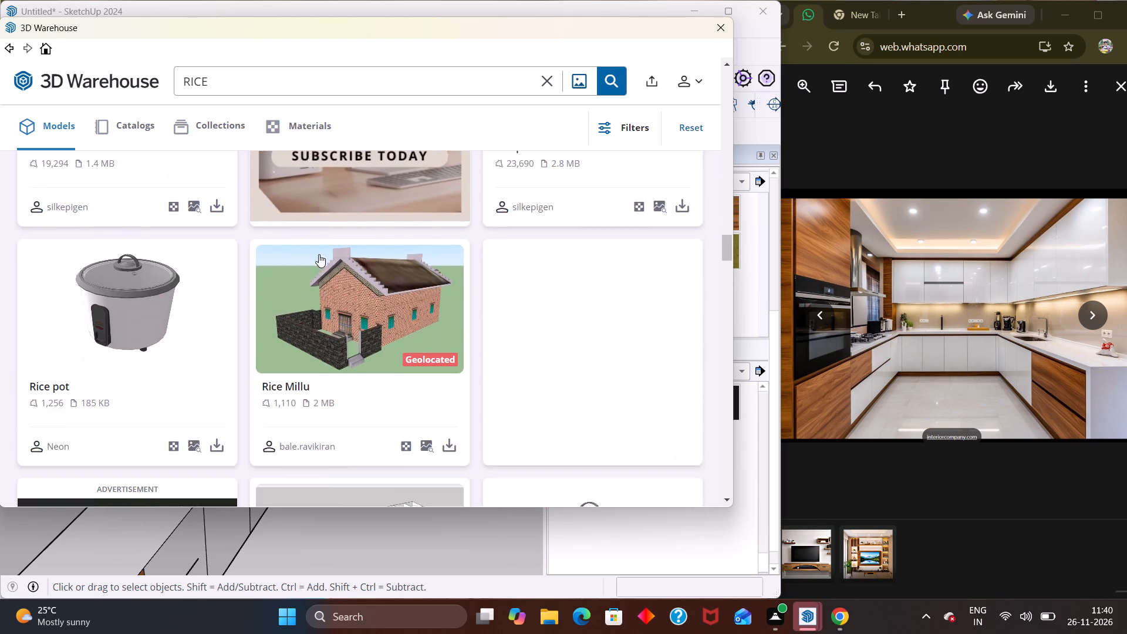
scroll(195, 202, up, 2)
scroll(223, 221, down, 3)
scroll(554, 365, down, 3)
click(677, 253)
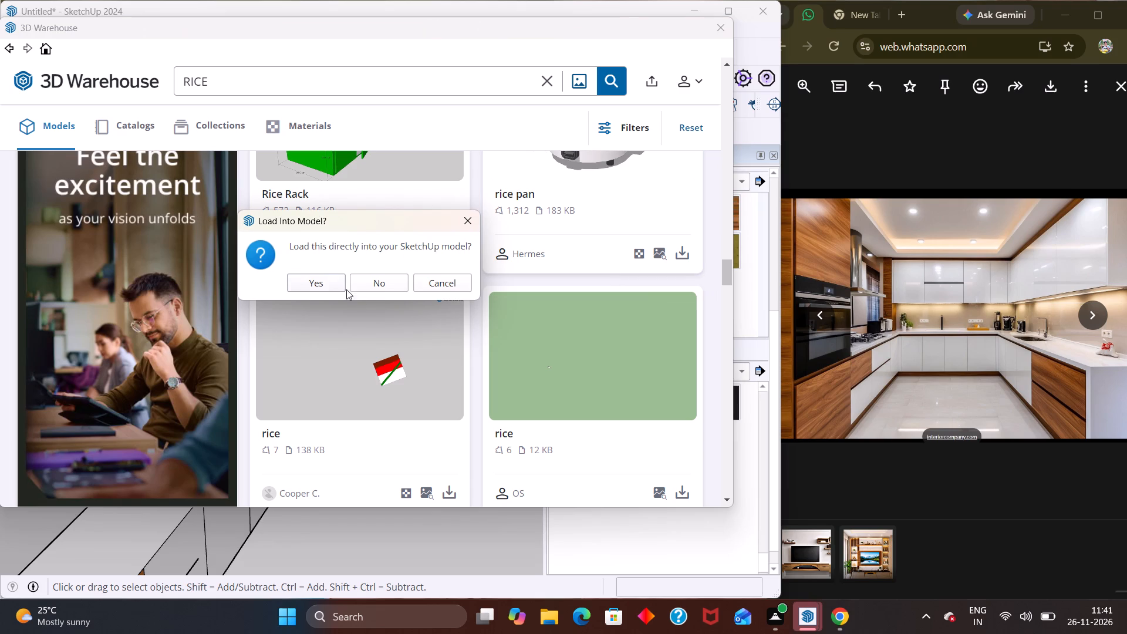
click(325, 279)
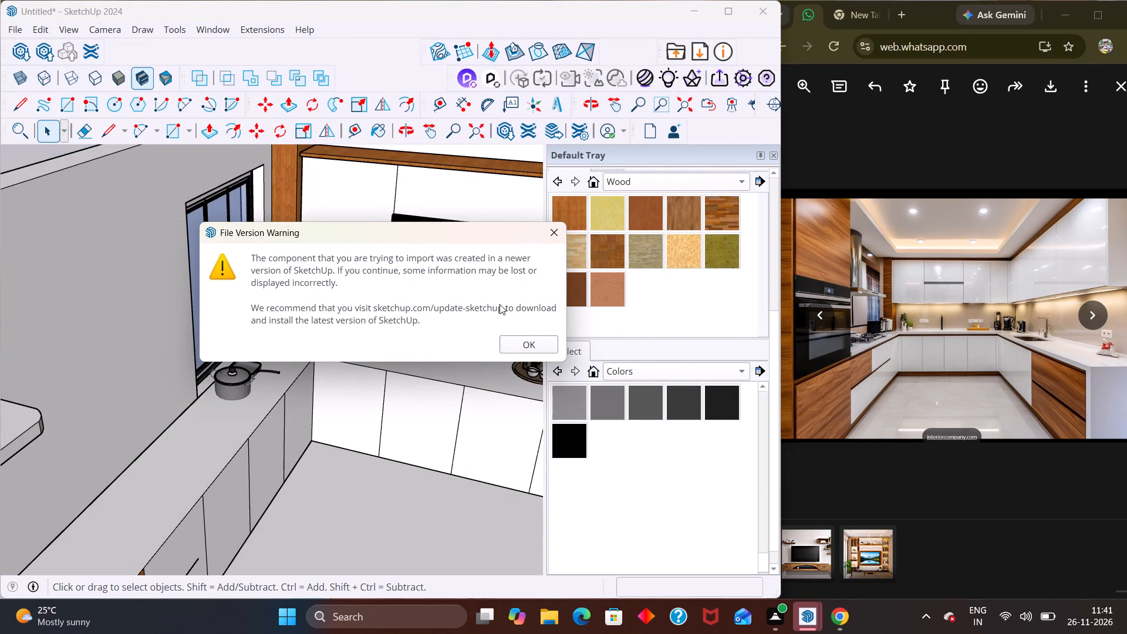
click(511, 349)
Place the rice cooker on the window-side counter beside the square frying pan, on the corner side, and deselect it.
scroll(262, 359, up, 3)
middle_drag(286, 362, 214, 377)
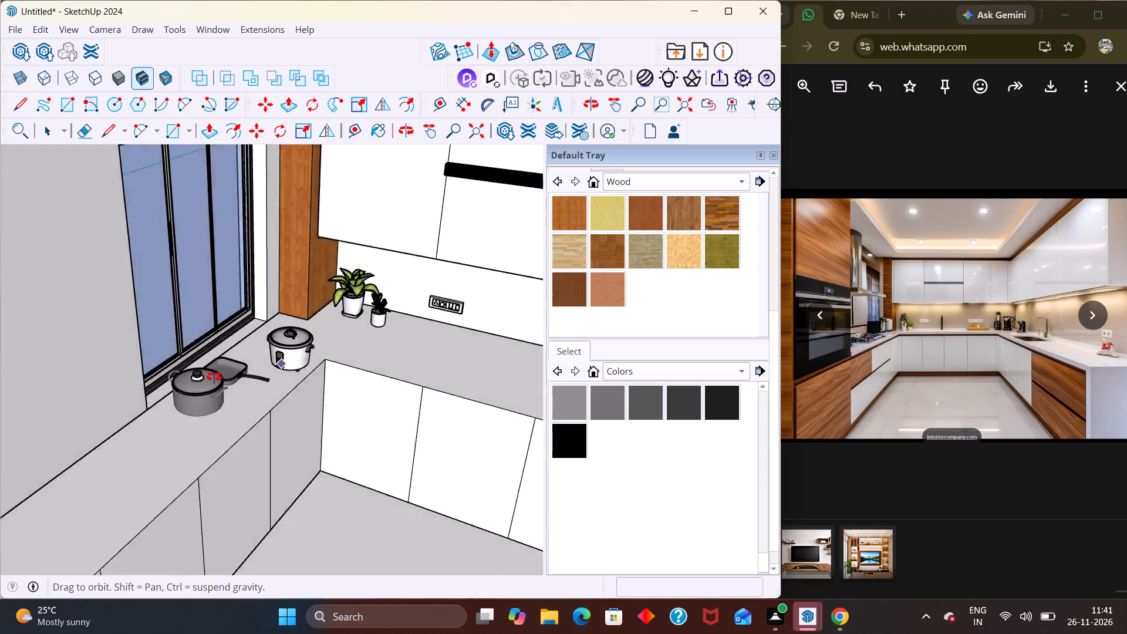
middle_drag(214, 377, 97, 393)
scroll(97, 393, up, 1)
scroll(207, 365, up, 2)
scroll(249, 340, up, 3)
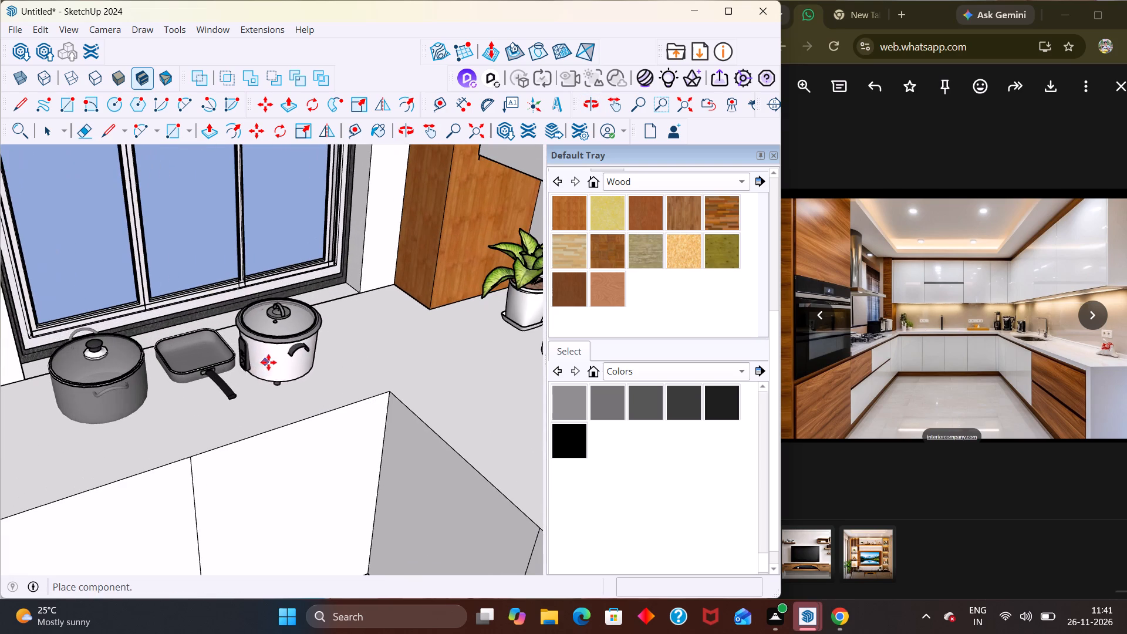
middle_drag(263, 356, 128, 279)
scroll(274, 352, up, 3)
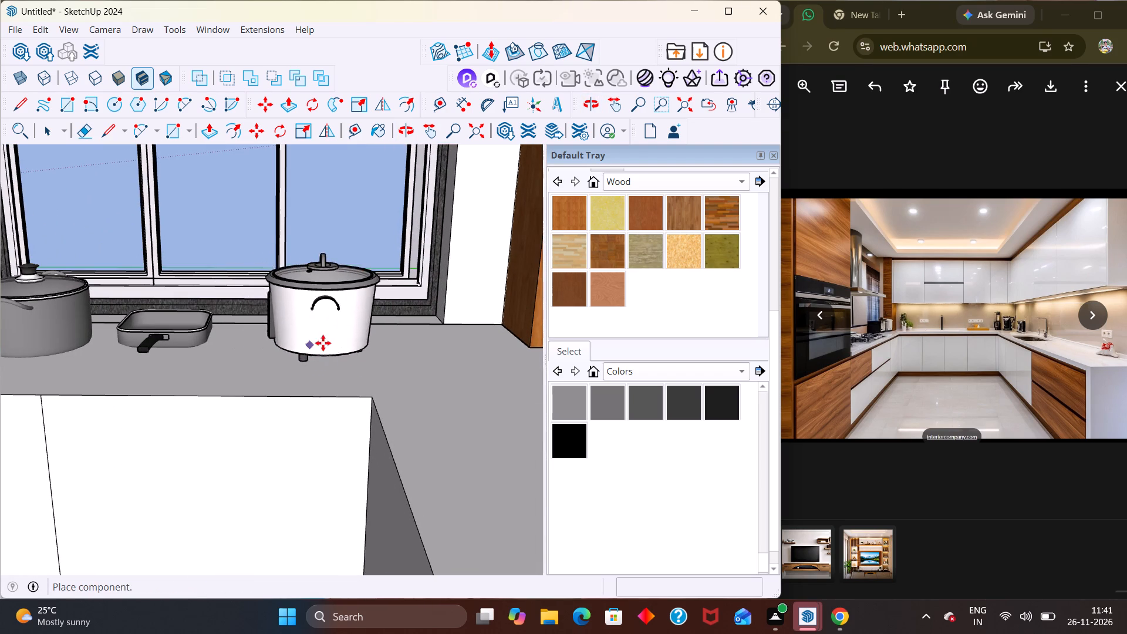
middle_drag(382, 371, 548, 465)
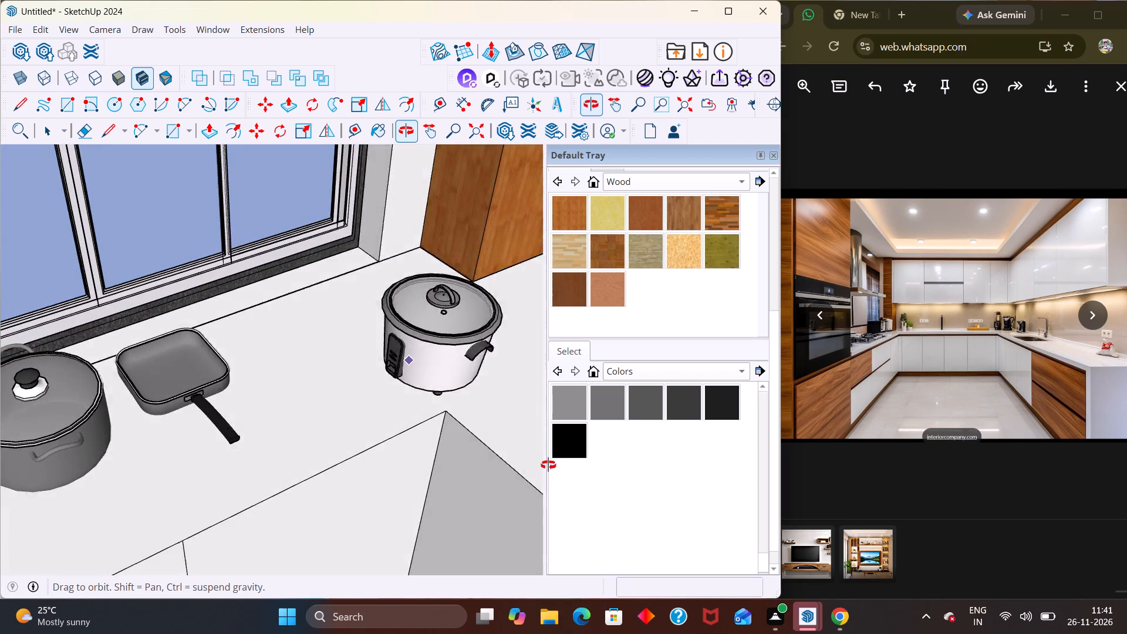
middle_drag(548, 465, 544, 453)
middle_drag(378, 329, 533, 430)
scroll(320, 289, up, 1)
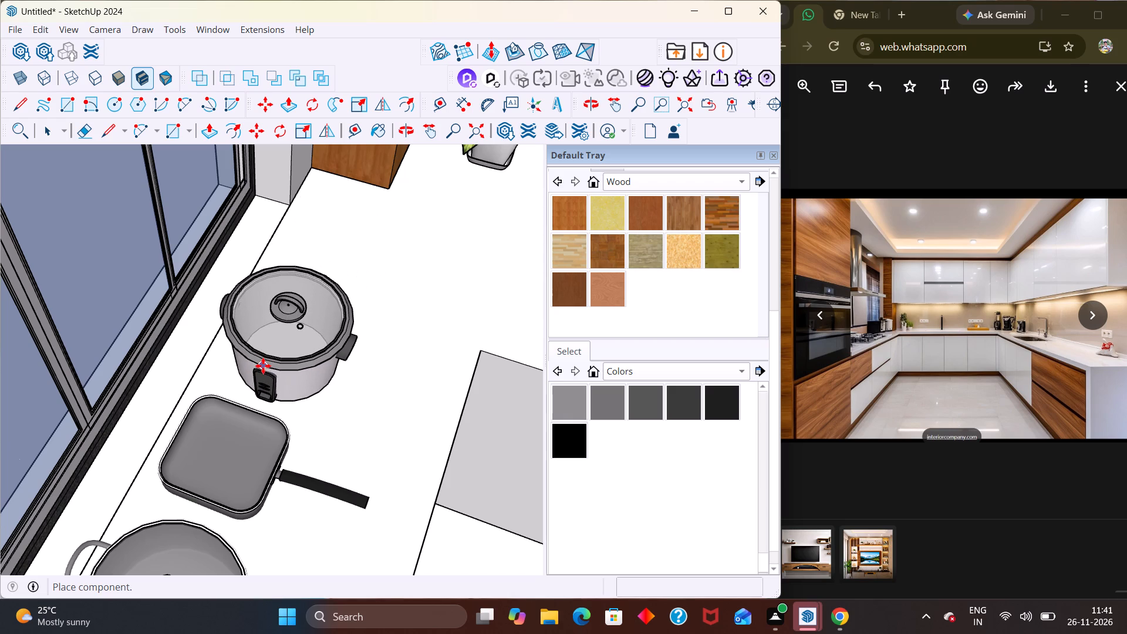
click(263, 366)
scroll(261, 303, down, 16)
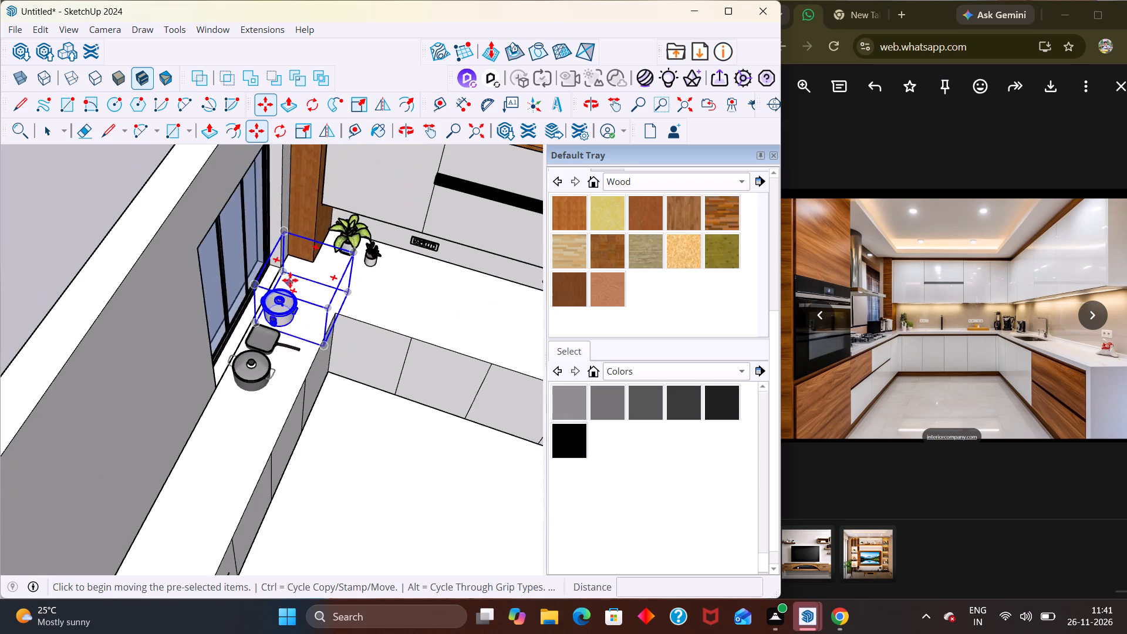
scroll(290, 280, down, 3)
key(space)
click(147, 265)
Move the rice cooker towards the wooden column, bringing its bounding-box corner to the countertop's inside corner.
middle_drag(291, 328, 215, 227)
scroll(217, 233, up, 4)
scroll(385, 390, up, 3)
scroll(385, 390, down, 1)
scroll(385, 390, up, 2)
middle_drag(382, 389, 259, 306)
scroll(255, 316, up, 4)
scroll(326, 351, down, 1)
key(shift+z)
middle_drag(360, 367, 494, 456)
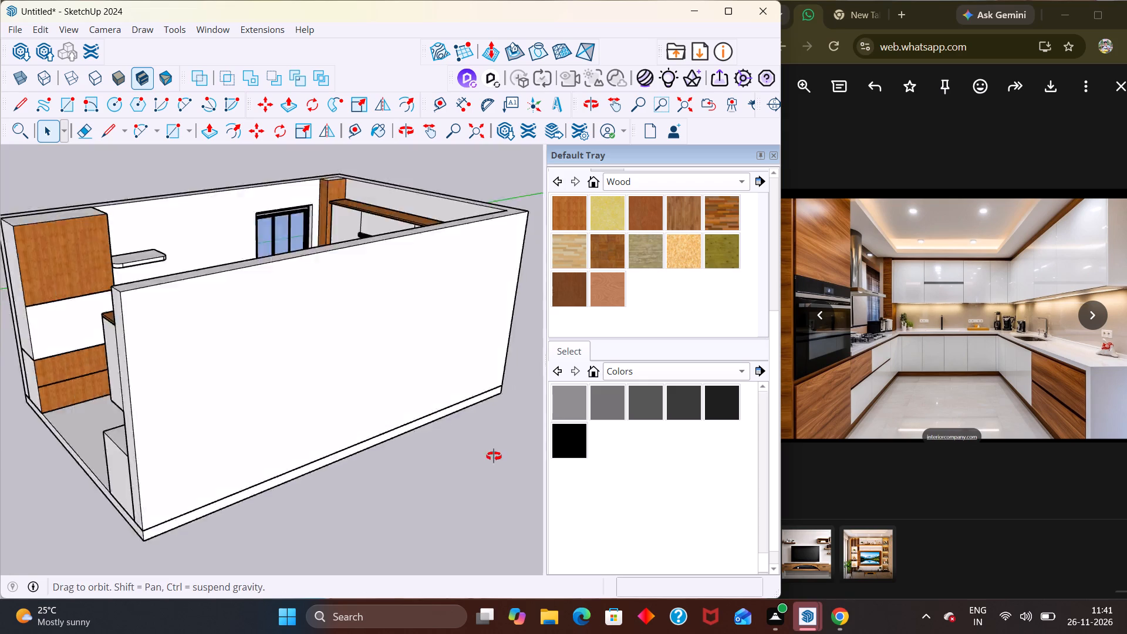
middle_drag(494, 456, 656, 488)
scroll(215, 305, up, 7)
middle_drag(218, 267, 87, 237)
scroll(278, 251, up, 4)
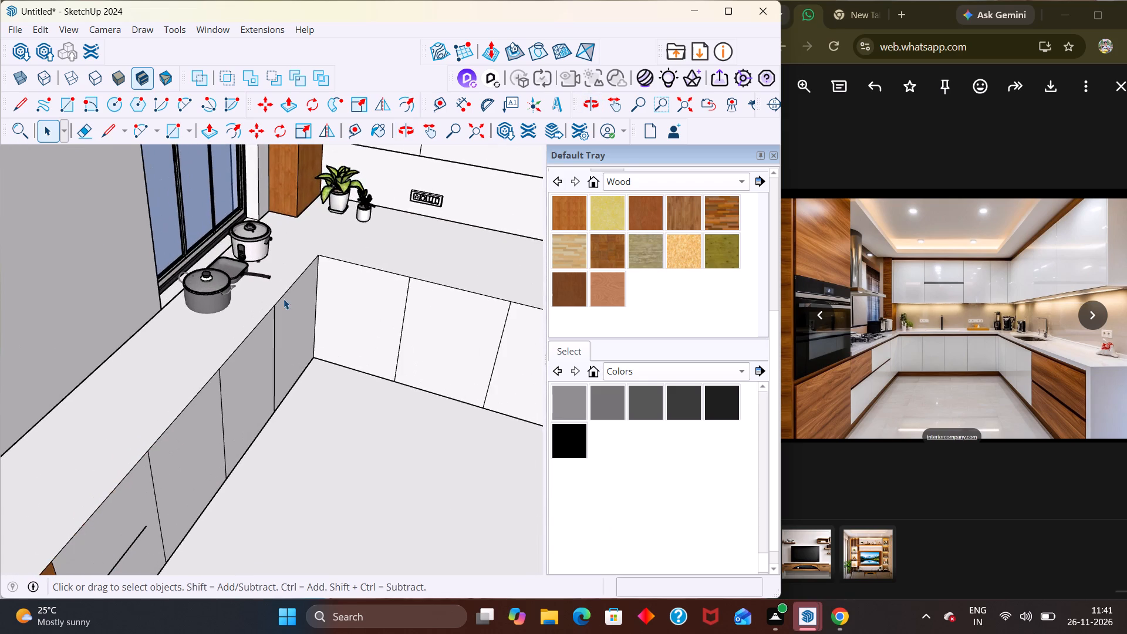
middle_drag(284, 300, 217, 325)
click(263, 249)
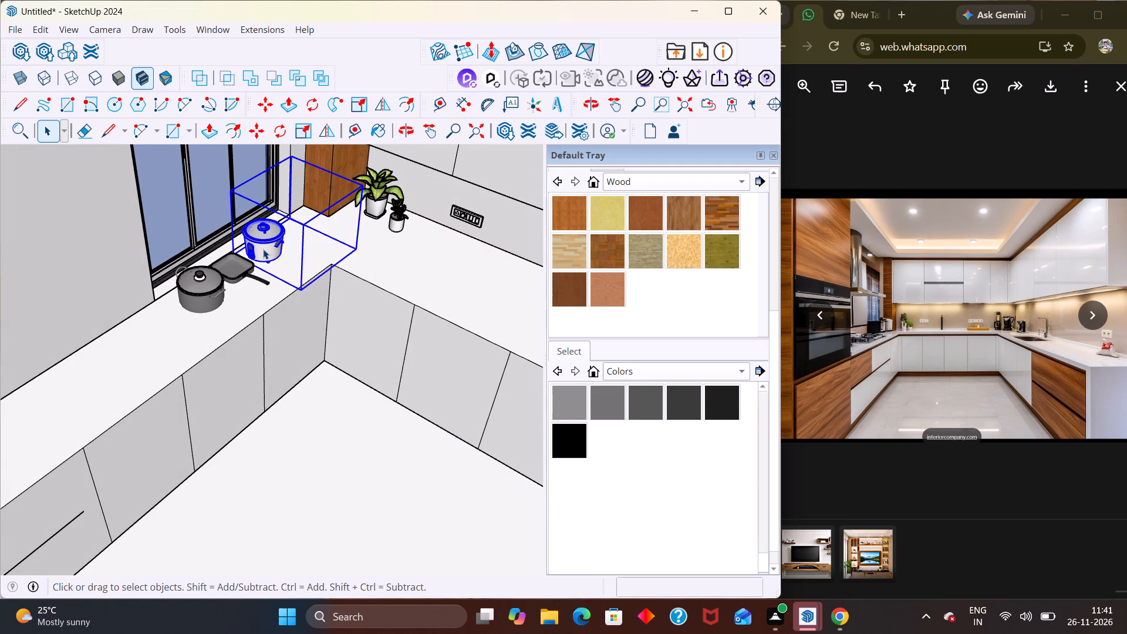
key(m)
click(302, 286)
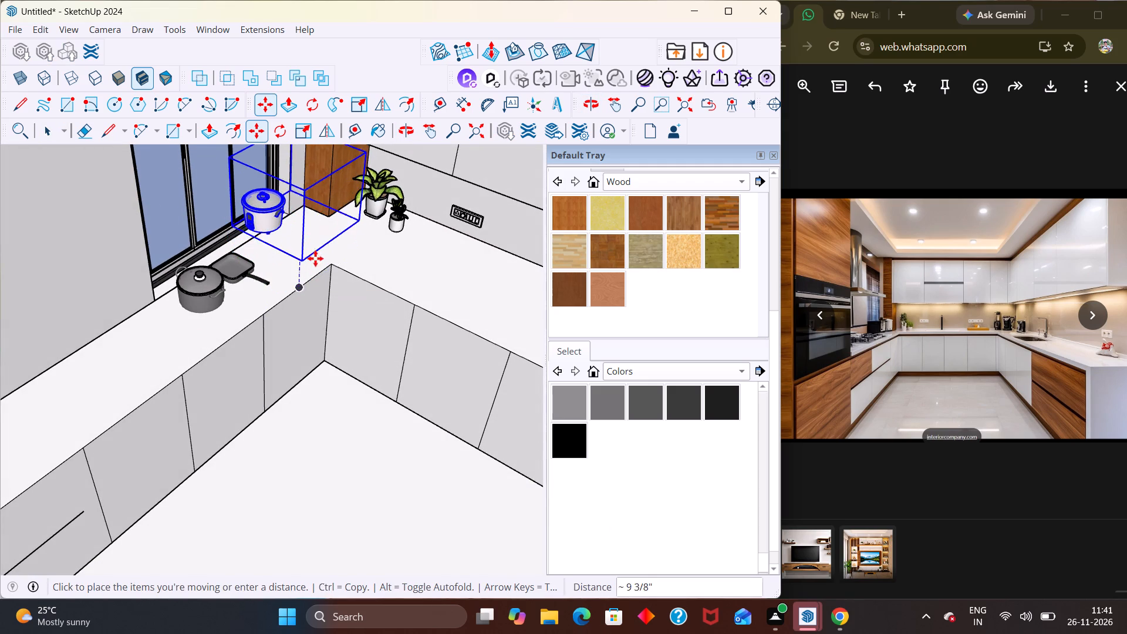
scroll(336, 265, up, 5)
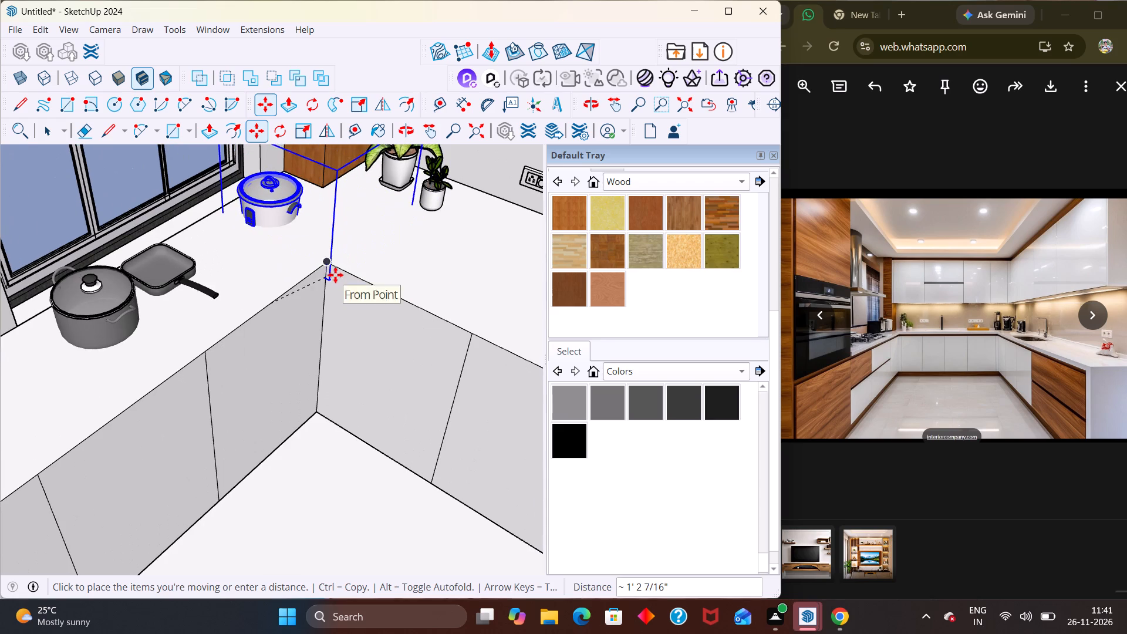
click(333, 268)
key(space)
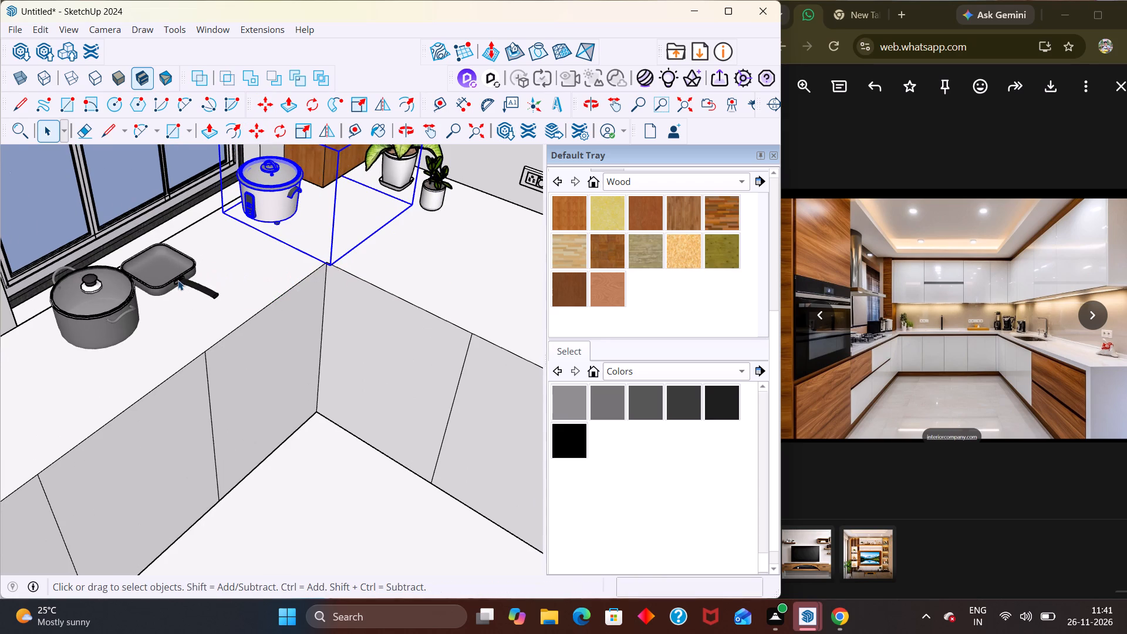
Move the square frying pan about 1' 2 9/16" along the window-side counter towards the rice cooker and deselect it.
click(178, 280)
key(m)
click(242, 293)
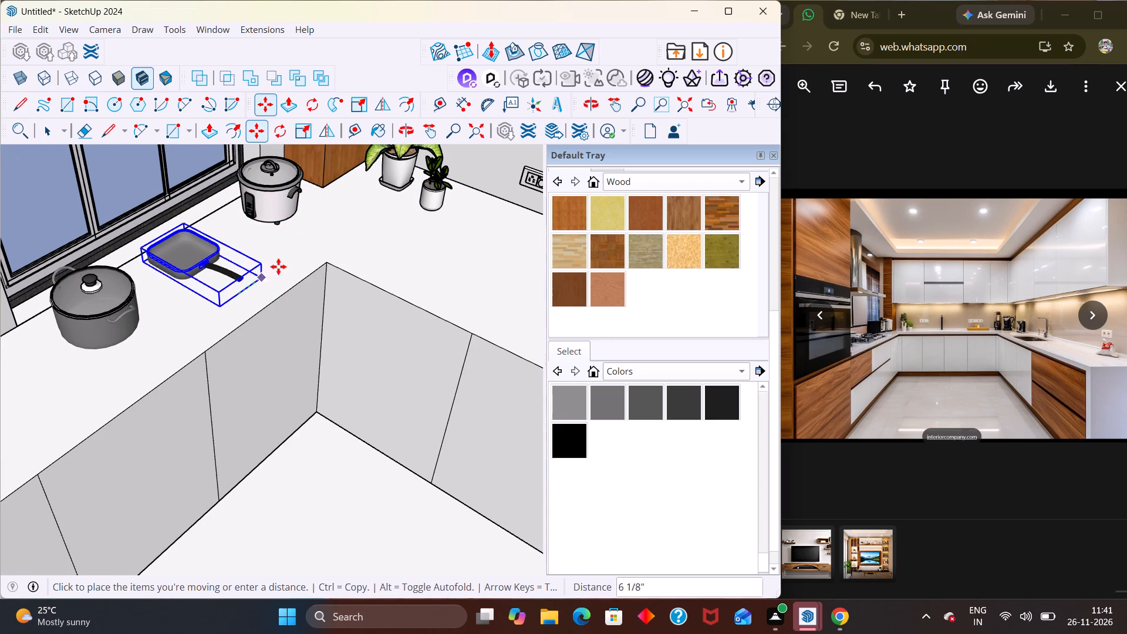
click(298, 254)
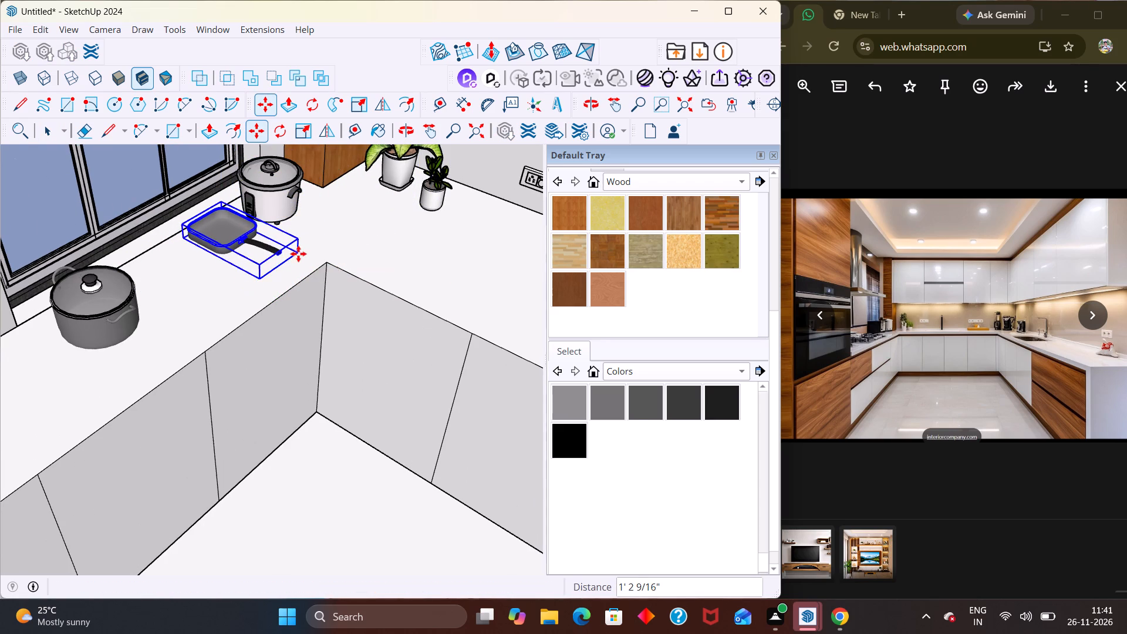
middle_drag(197, 310, 91, 334)
key(space)
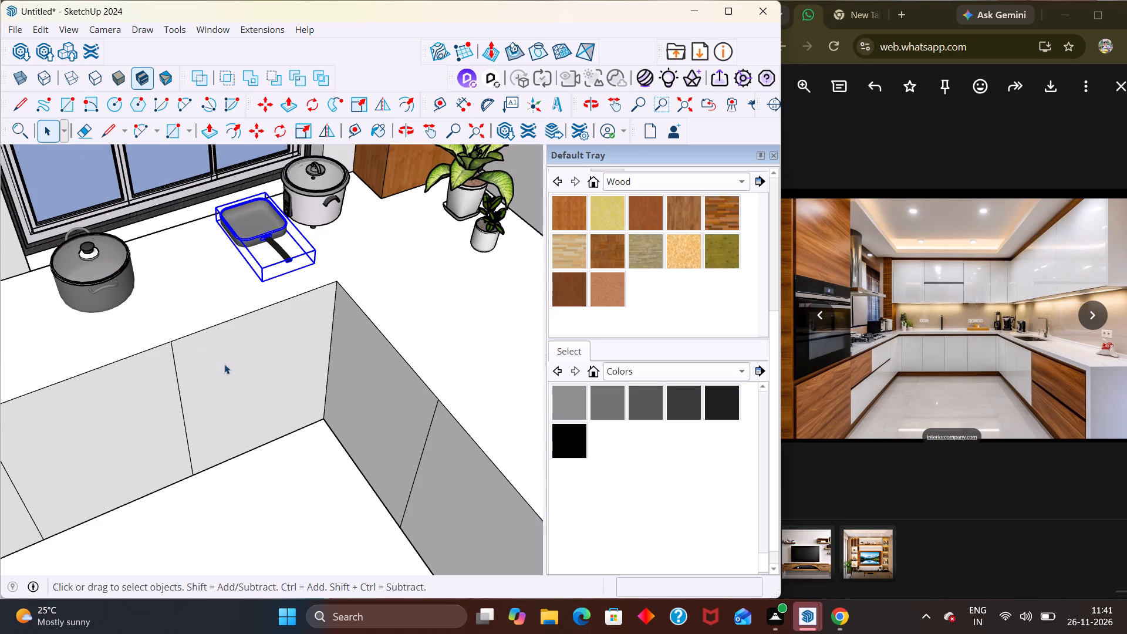
scroll(237, 359, down, 2)
scroll(248, 364, up, 1)
scroll(253, 366, down, 12)
scroll(228, 294, up, 2)
scroll(228, 294, down, 1)
click(427, 190)
Move the lidded cooking pot about 1' 4 7/16" along the window-side counter, close to the frying pan, and deselect it.
middle_drag(244, 321, 293, 257)
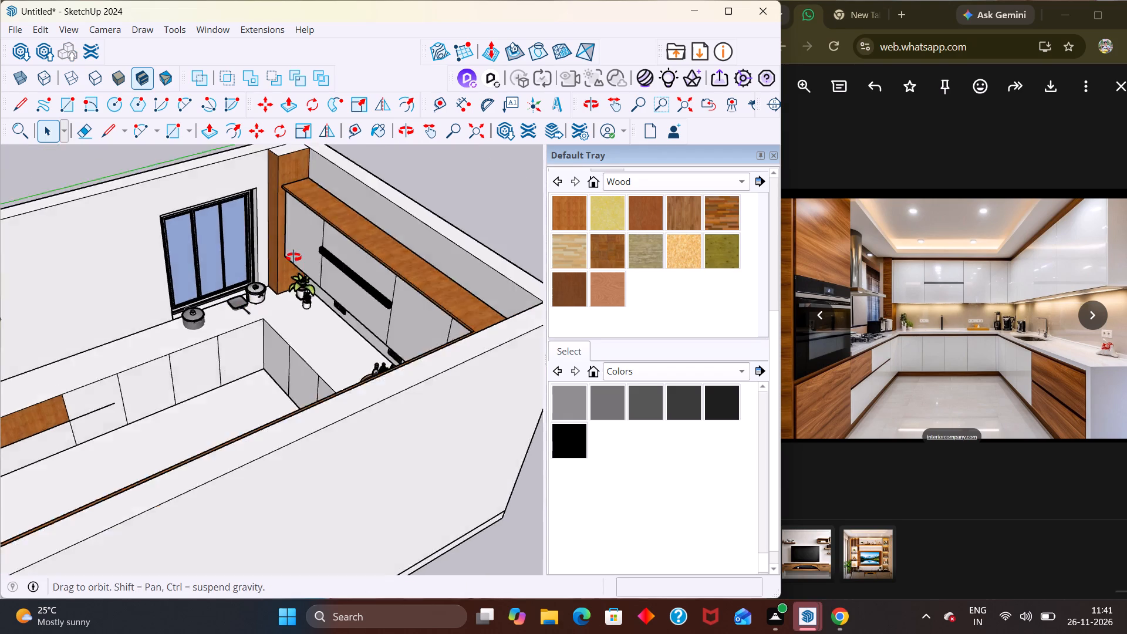
middle_drag(293, 257, 294, 257)
scroll(294, 257, up, 4)
middle_drag(246, 310, 281, 340)
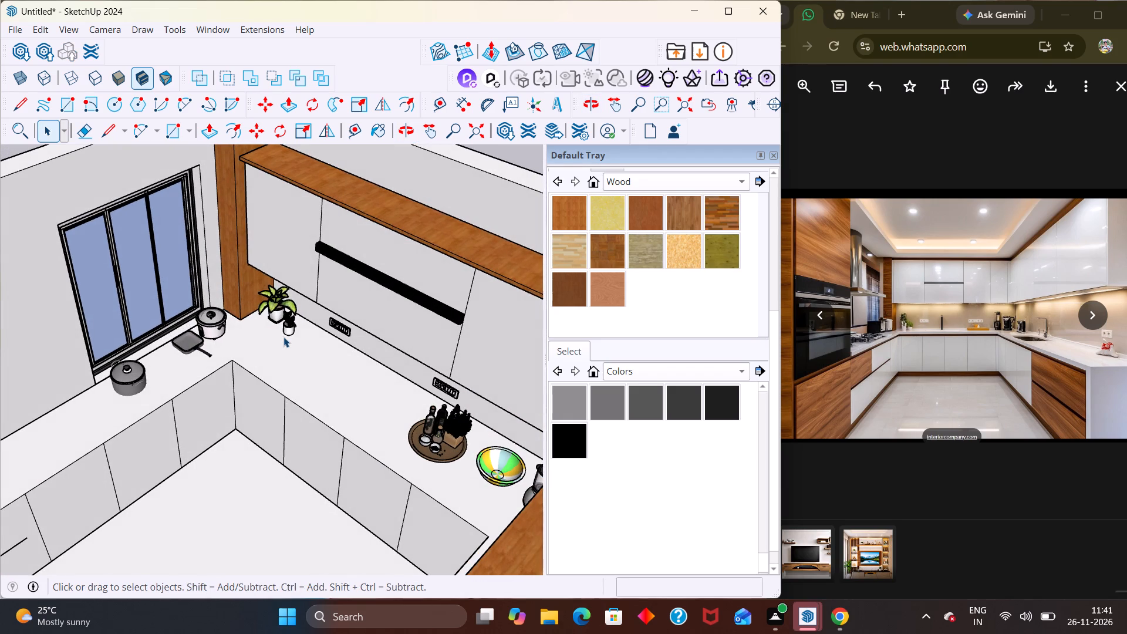
scroll(220, 374, down, 2)
middle_drag(221, 383, 350, 257)
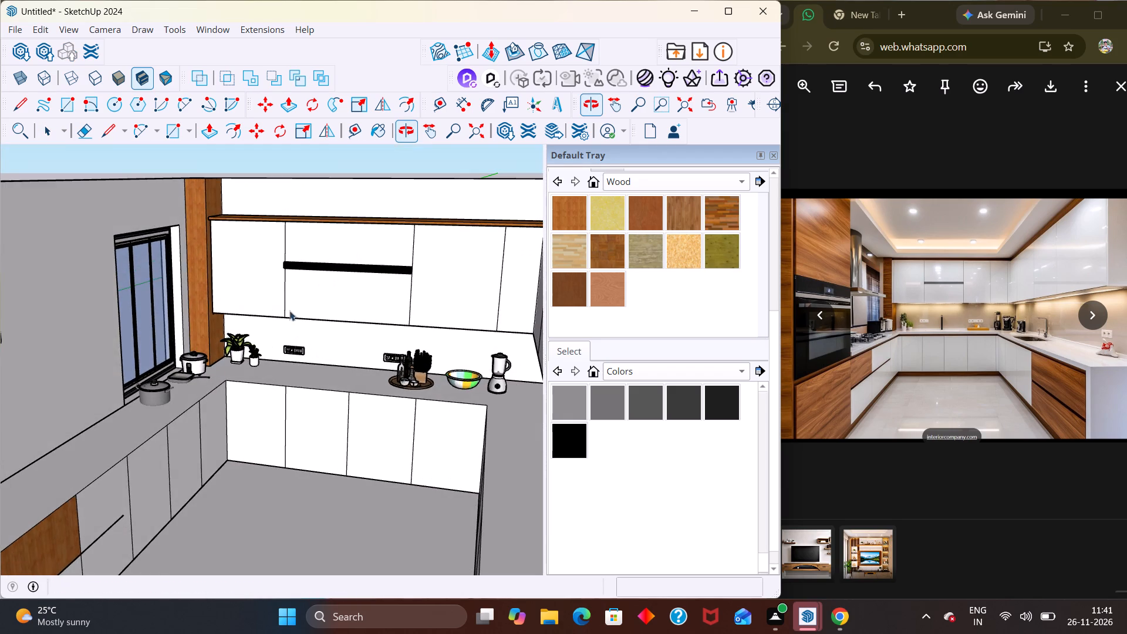
scroll(169, 392, up, 8)
click(150, 403)
key(m)
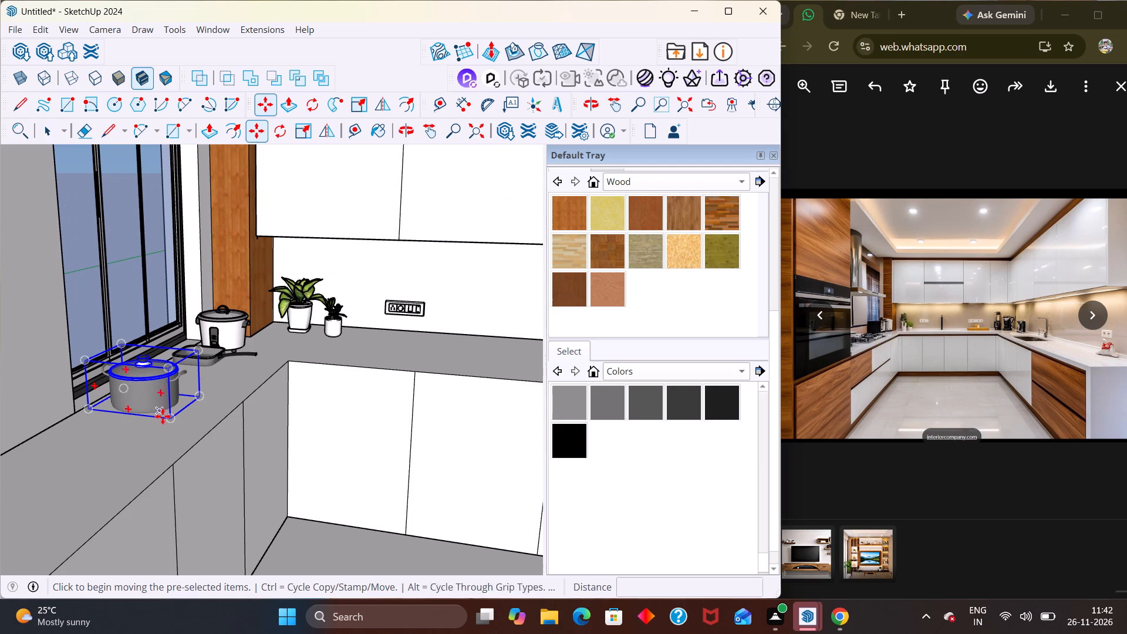
click(176, 419)
middle_drag(200, 378, 117, 570)
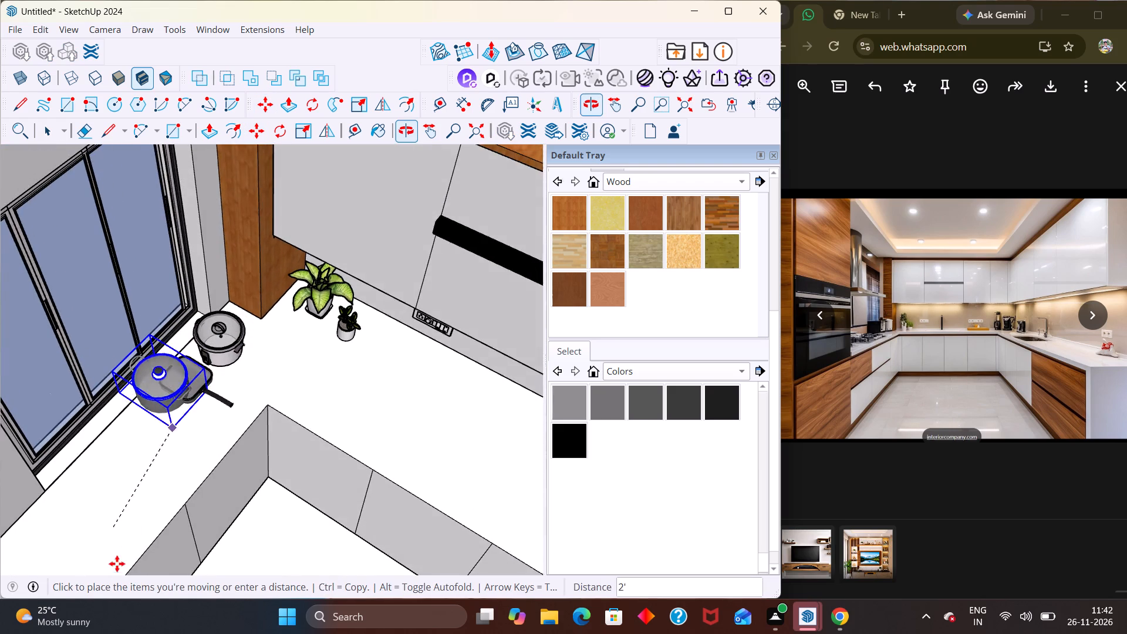
scroll(158, 466, up, 2)
middle_drag(160, 460, 84, 514)
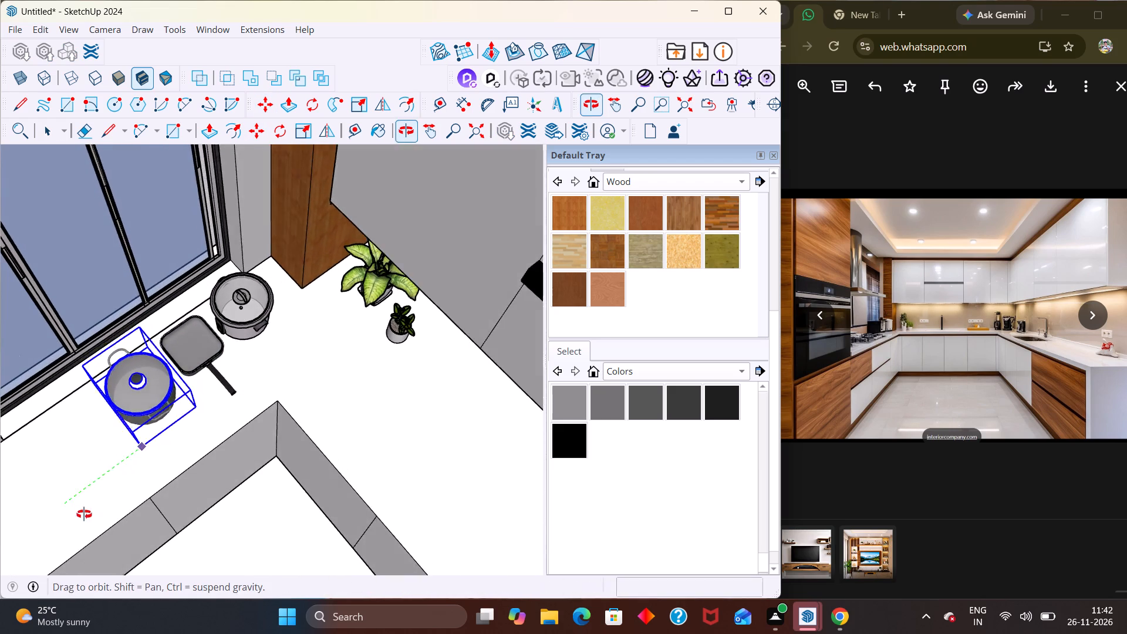
middle_drag(84, 514, 85, 513)
scroll(131, 456, up, 3)
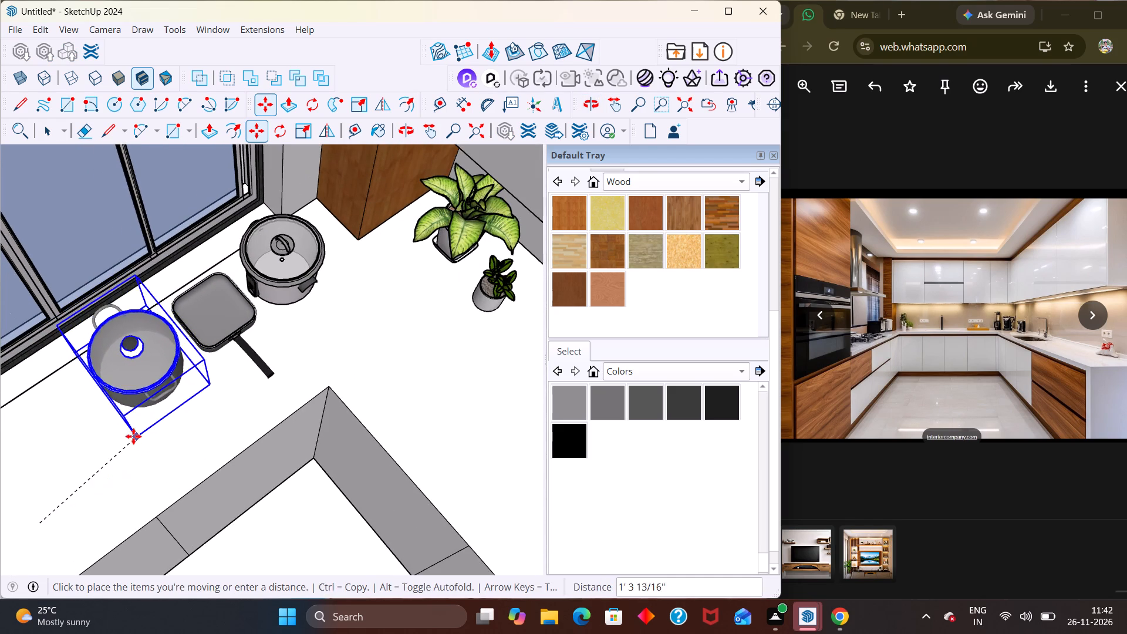
scroll(151, 429, up, 3)
scroll(139, 437, down, 1)
middle_drag(139, 437, 167, 322)
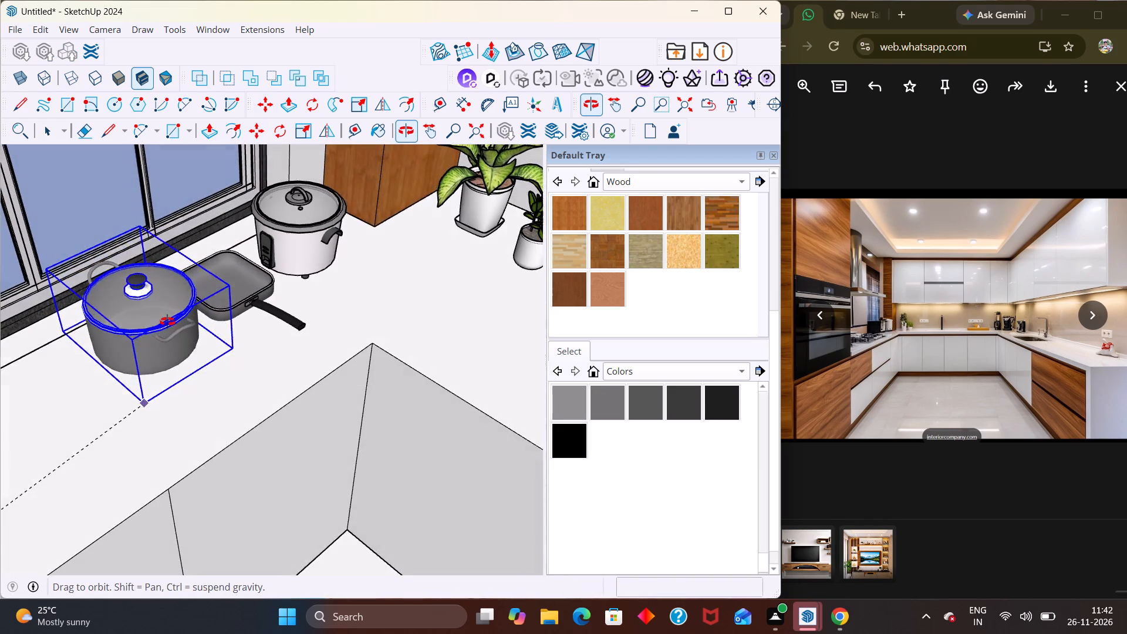
middle_drag(167, 322, 167, 309)
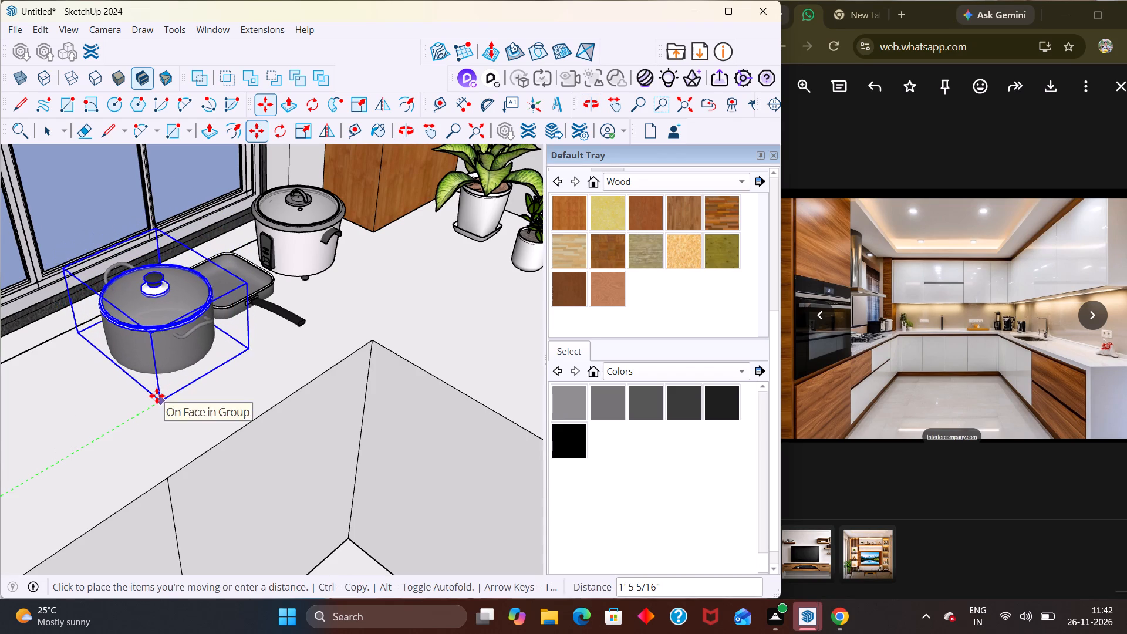
click(152, 403)
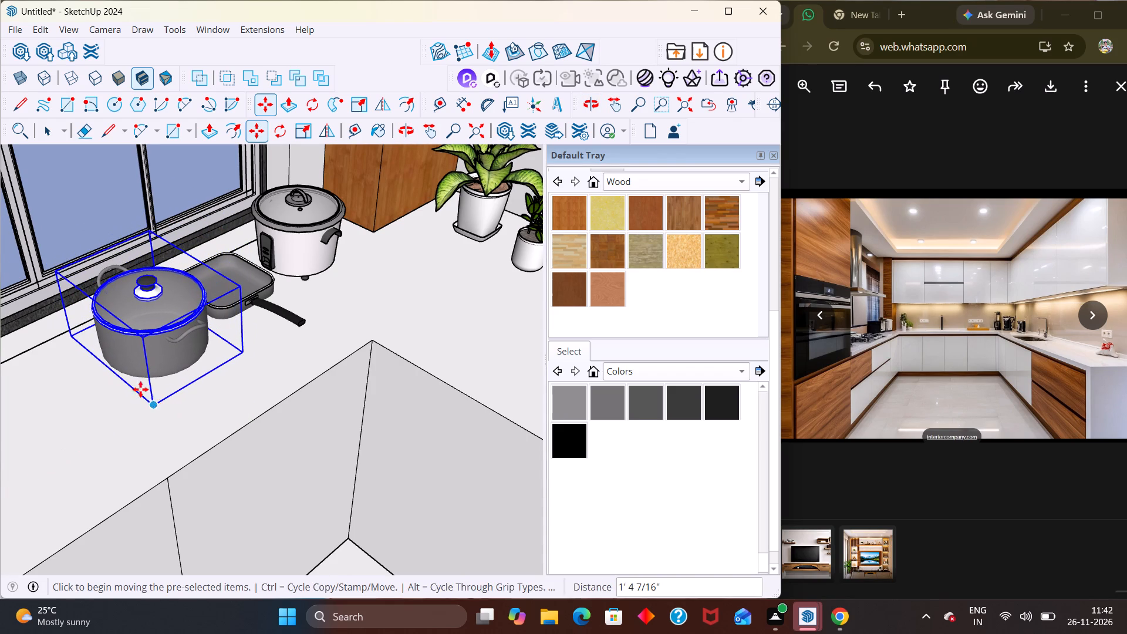
scroll(140, 389, down, 18)
key(space)
click(346, 219)
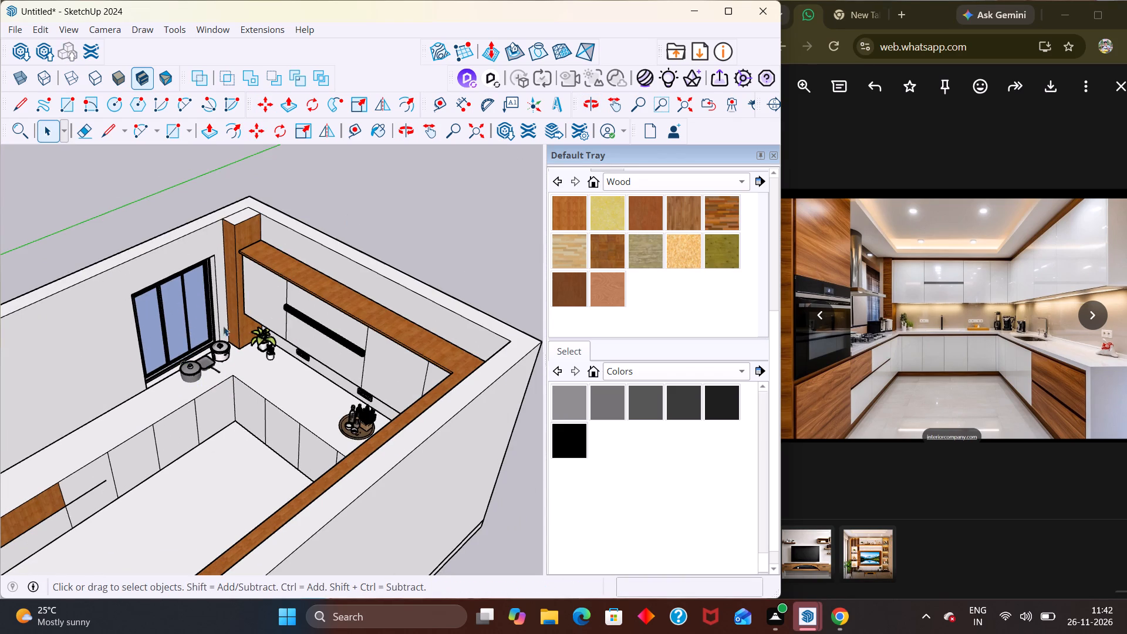
Move the lidded cooking pot about 3 7/8" along the window-side counter, away from the square frying pan, and deselect it.
middle_drag(174, 383, 346, 332)
scroll(138, 419, up, 10)
scroll(252, 354, down, 1)
scroll(252, 354, up, 3)
middle_drag(254, 359, 237, 425)
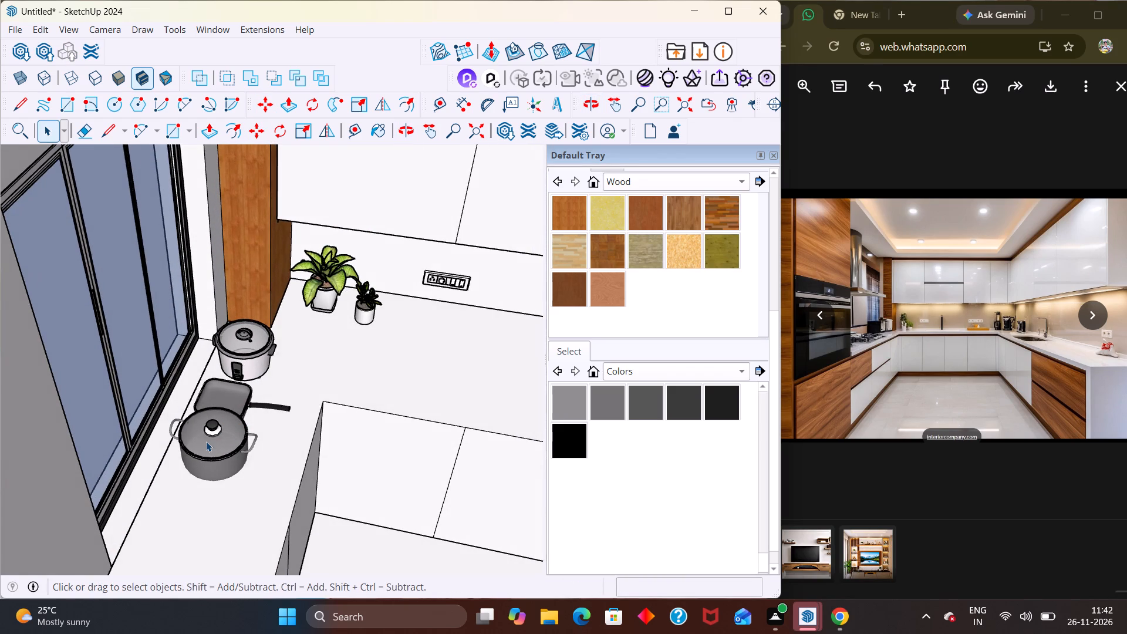
click(205, 441)
key(m)
click(198, 473)
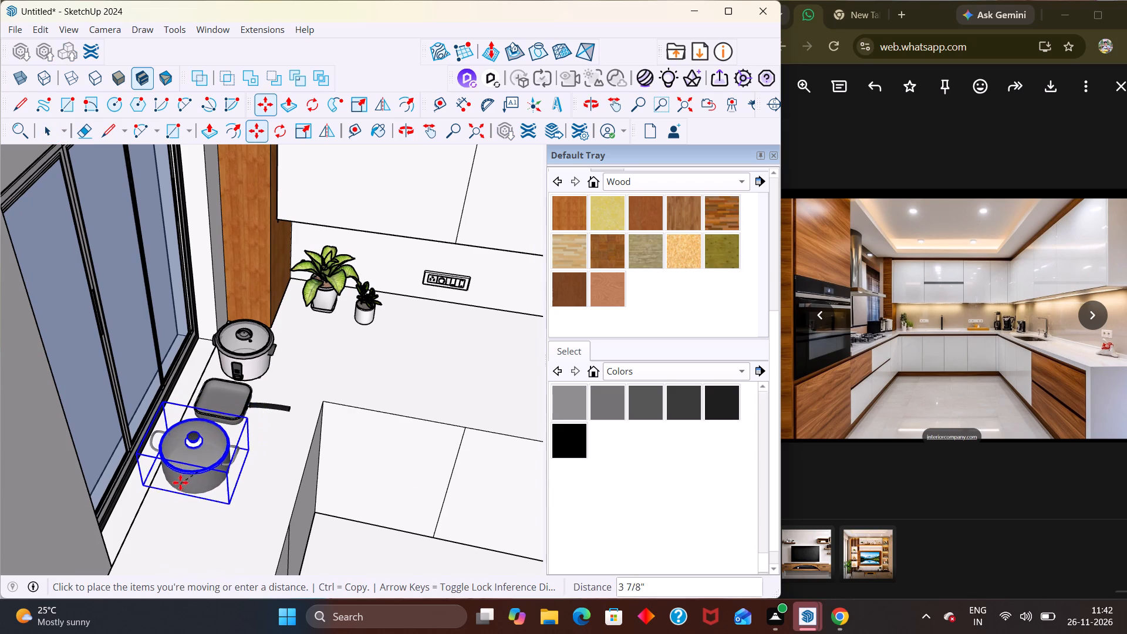
click(181, 481)
scroll(182, 466, down, 7)
scroll(228, 418, up, 1)
scroll(228, 419, down, 7)
key(space)
click(319, 227)
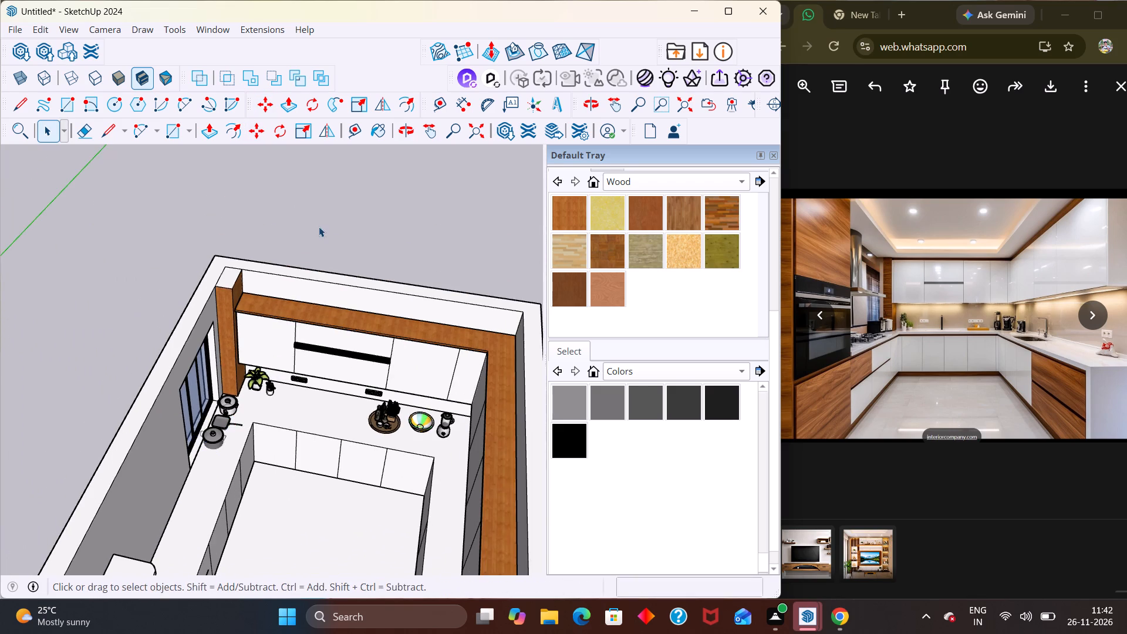
Examine the furnished kitchen from above, from the open front and towards the window-side corner to review the countertop arrangement.
scroll(342, 417, down, 1)
middle_drag(338, 426, 283, 329)
scroll(283, 329, up, 5)
middle_drag(206, 504, 184, 596)
scroll(184, 596, up, 1)
scroll(192, 491, down, 6)
scroll(233, 501, up, 1)
scroll(233, 501, down, 4)
middle_drag(223, 495, 131, 549)
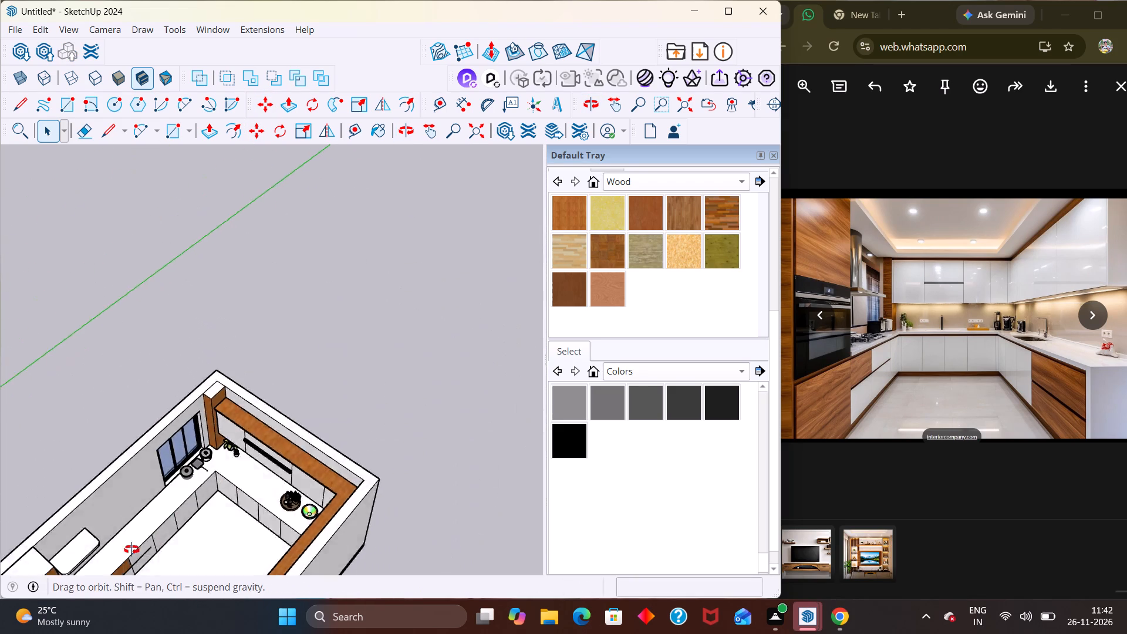
middle_drag(131, 549, 128, 471)
scroll(164, 460, up, 2)
scroll(167, 466, down, 1)
middle_drag(169, 468, 275, 433)
scroll(275, 433, up, 2)
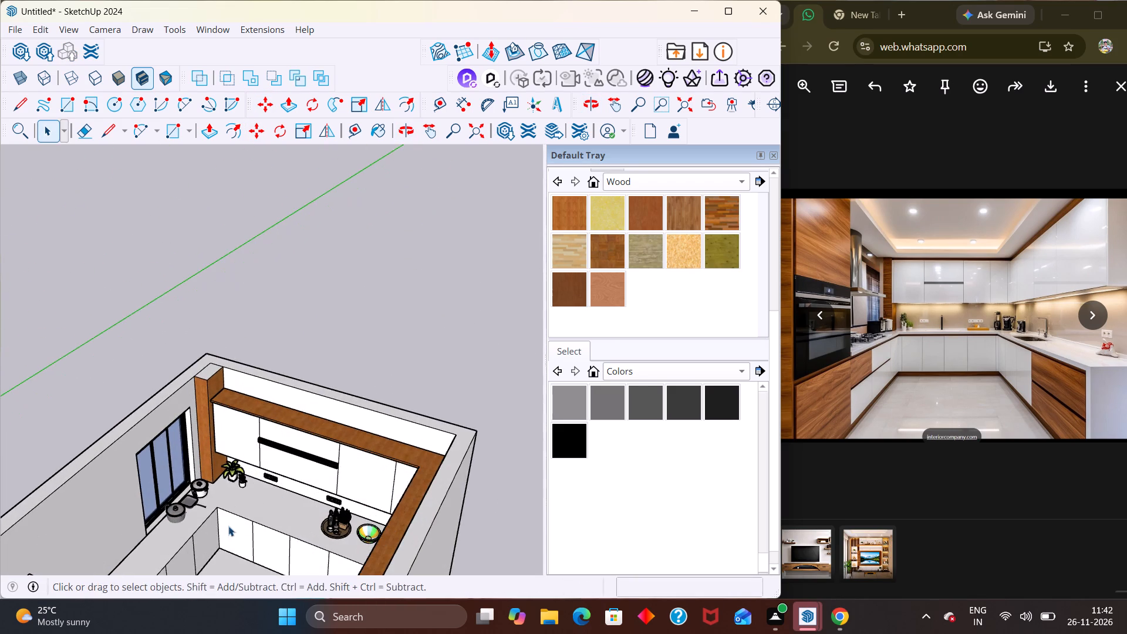
middle_drag(228, 526, 271, 504)
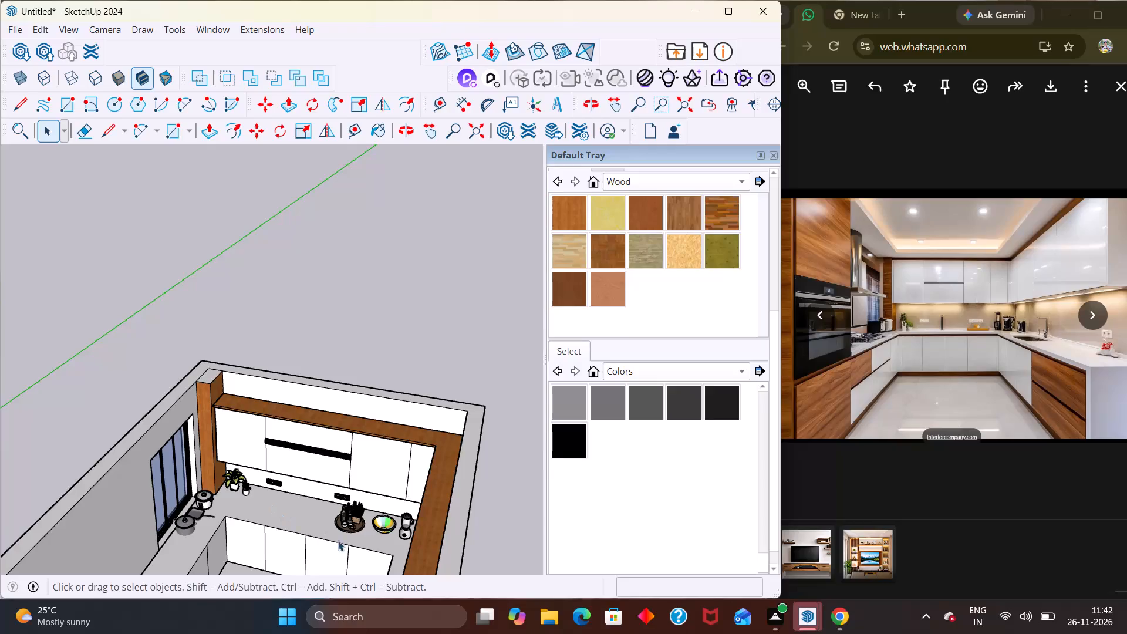
middle_drag(308, 544, 356, 406)
scroll(360, 530, down, 3)
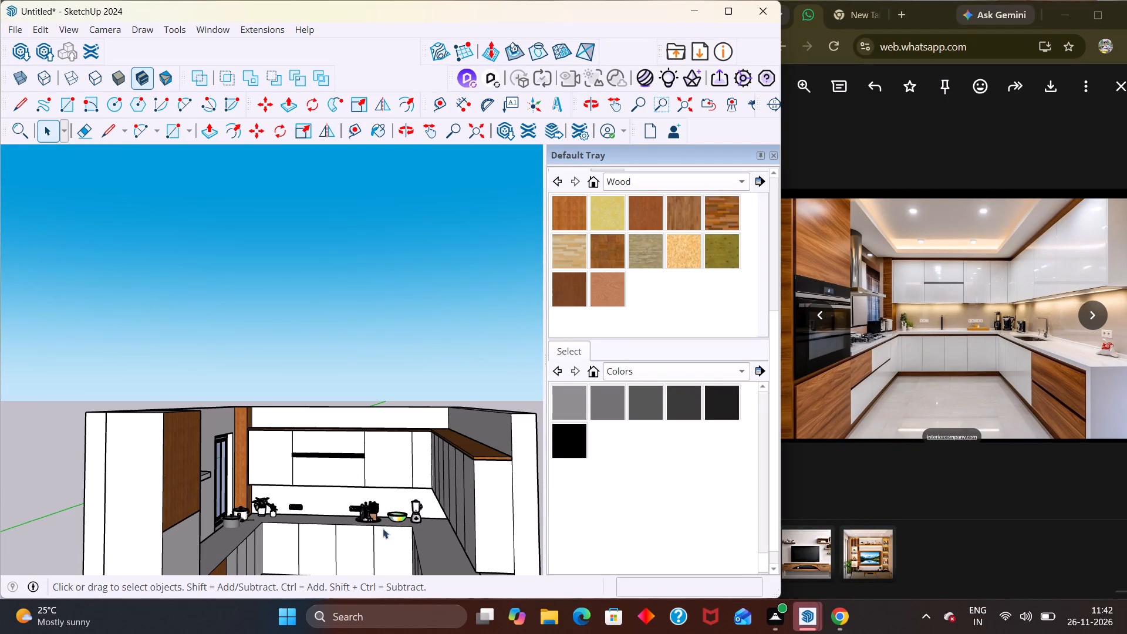
scroll(394, 528, down, 3)
middle_drag(357, 500, 323, 543)
scroll(323, 543, down, 4)
scroll(319, 430, up, 1)
scroll(321, 431, down, 6)
middle_drag(335, 452, 349, 547)
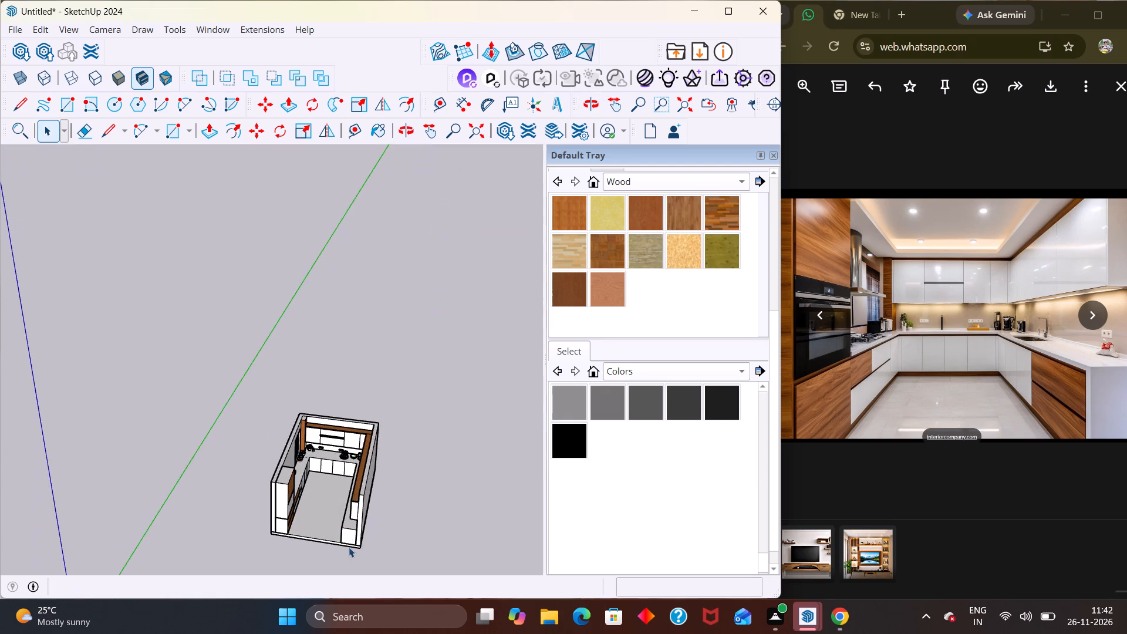
middle_drag(291, 497, 315, 539)
scroll(291, 465, up, 4)
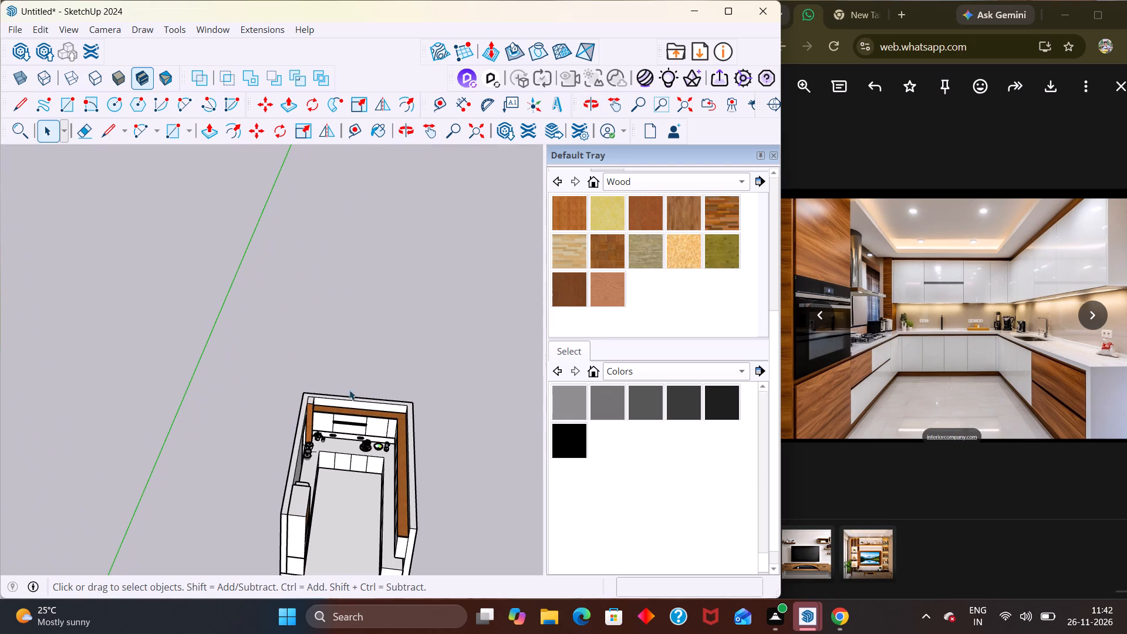
middle_drag(353, 390, 266, 429)
scroll(275, 464, up, 5)
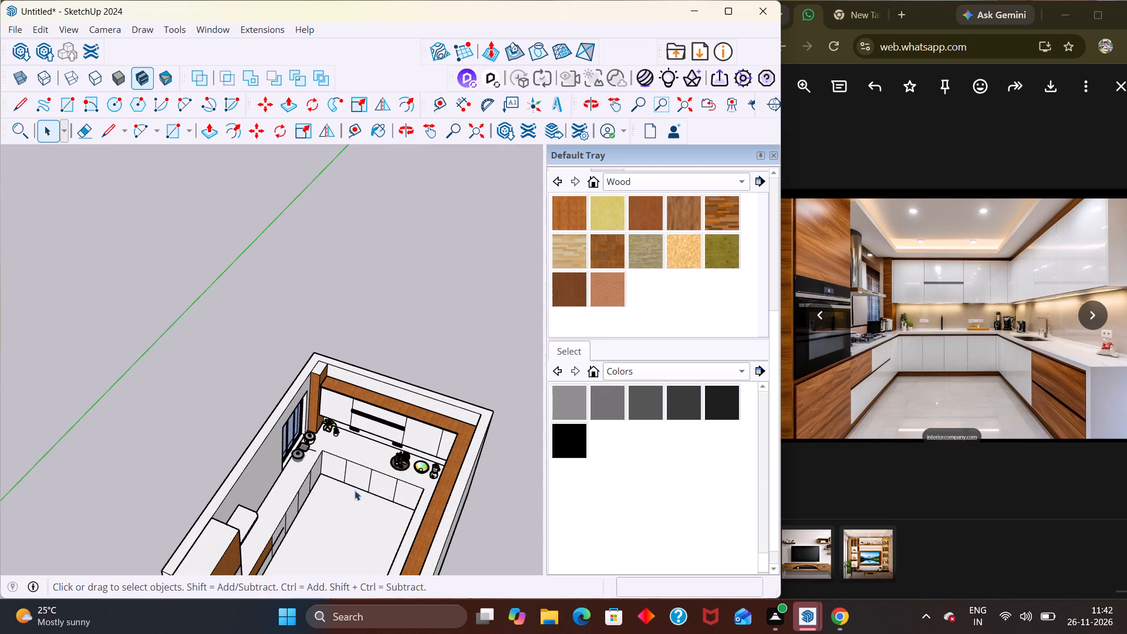
middle_drag(381, 497, 377, 455)
Search 3D Warehouse for KITCHEN models, dismissing the Cyber Week promotion and replacing the RICE search.
click(18, 47)
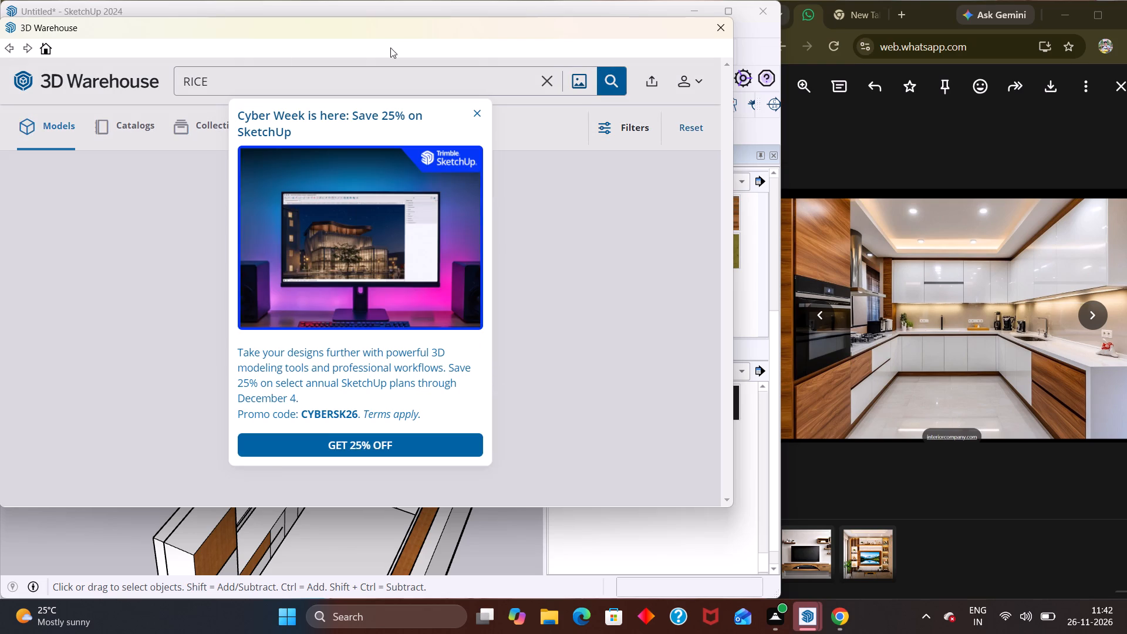
click(477, 114)
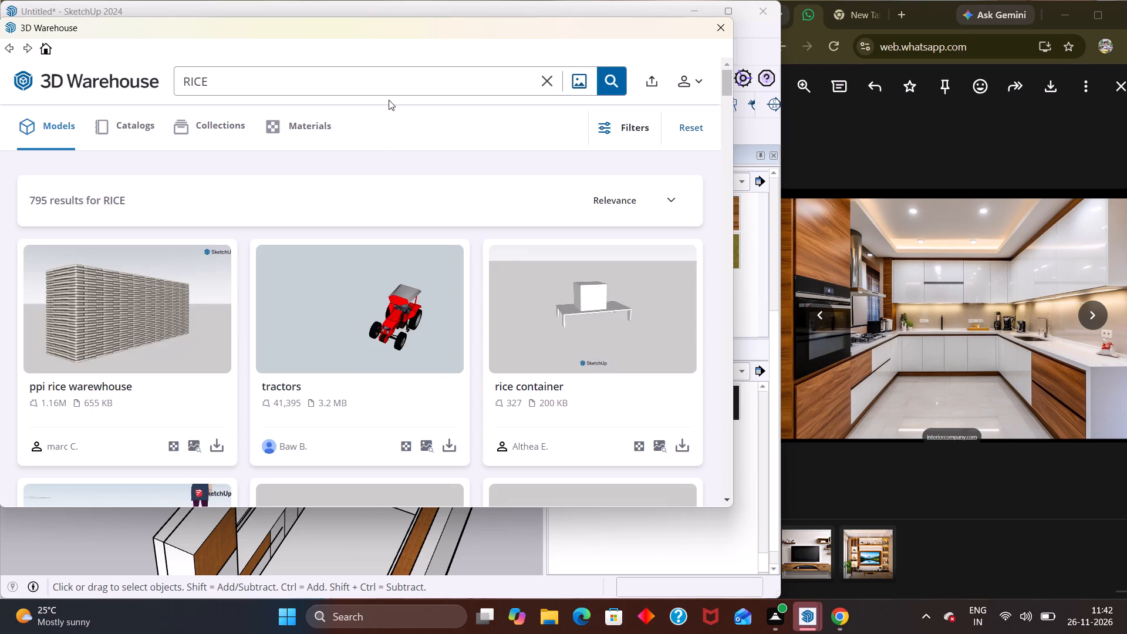
click(546, 85)
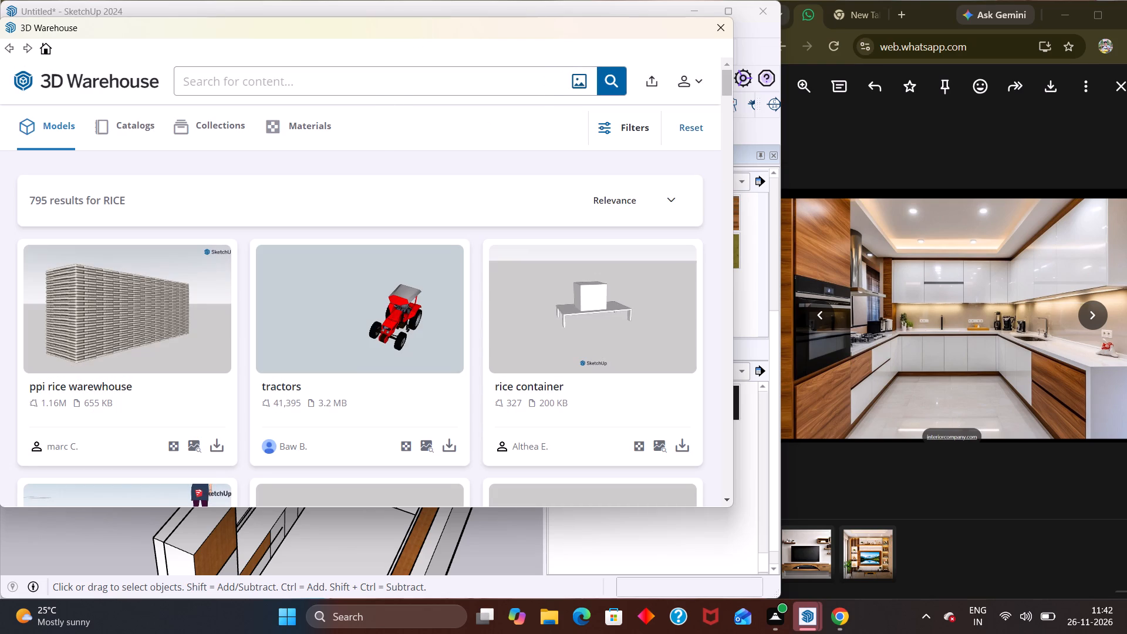
text(KITCHEN)
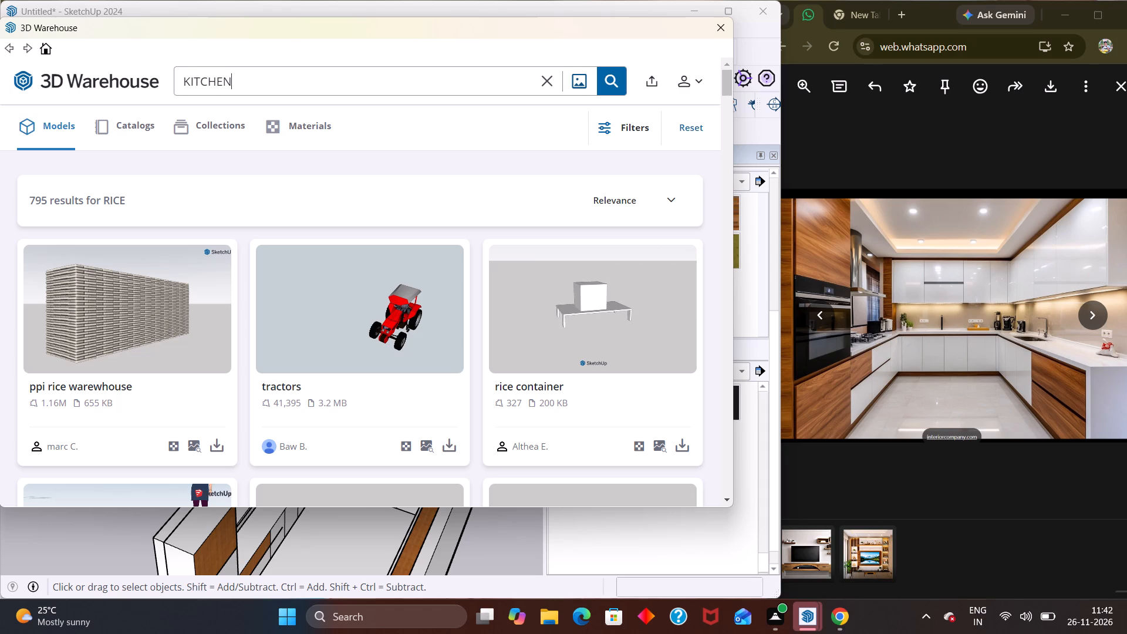
key(Return)
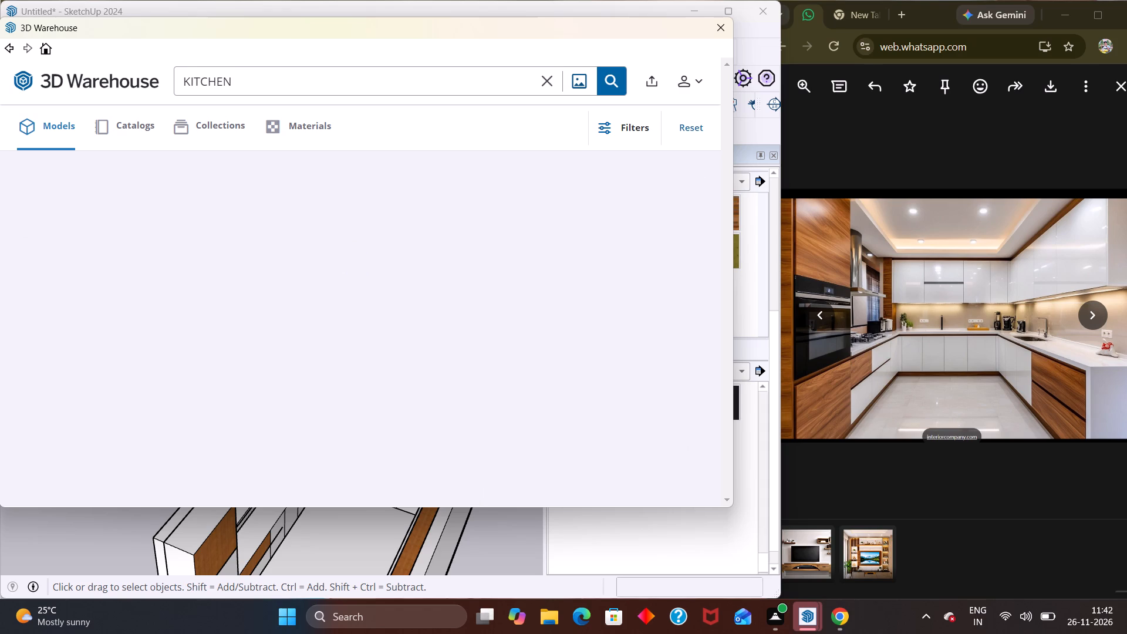
Browse the KITCHEN model results for a kitchen containing usable appliances and accessories that suit the reference photo.
scroll(344, 259, down, 2)
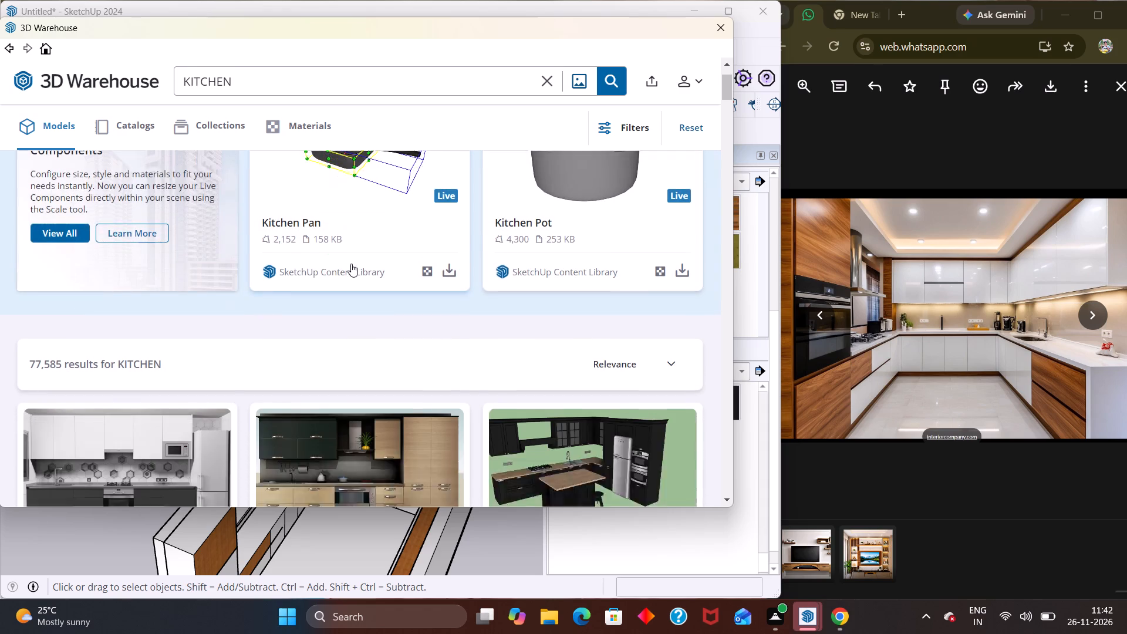
scroll(351, 264, down, 9)
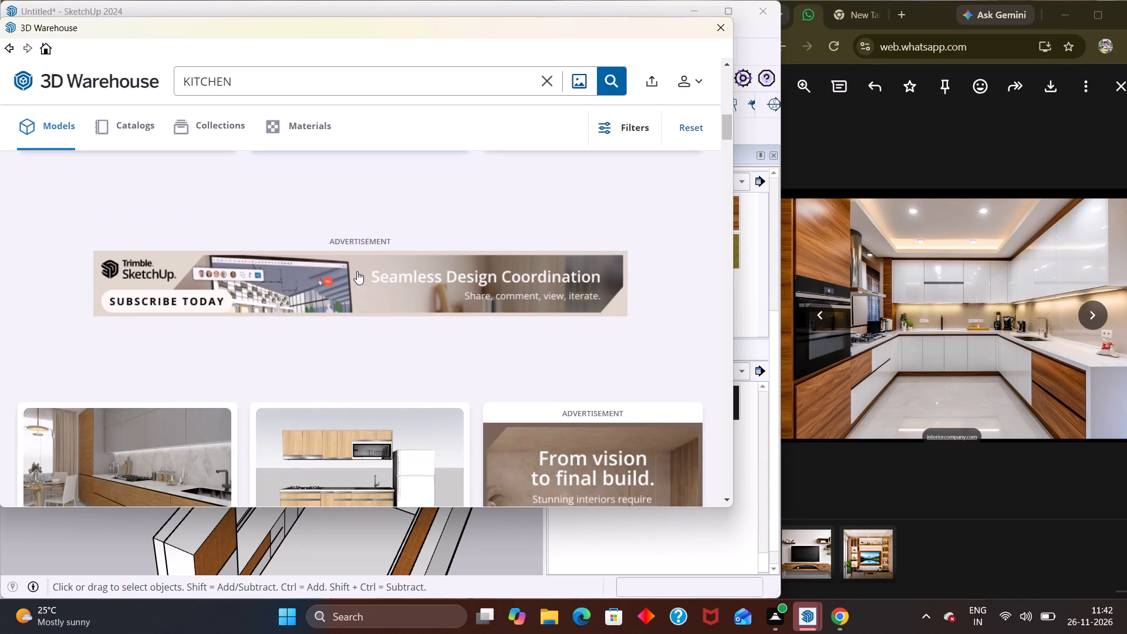
scroll(357, 271, down, 7)
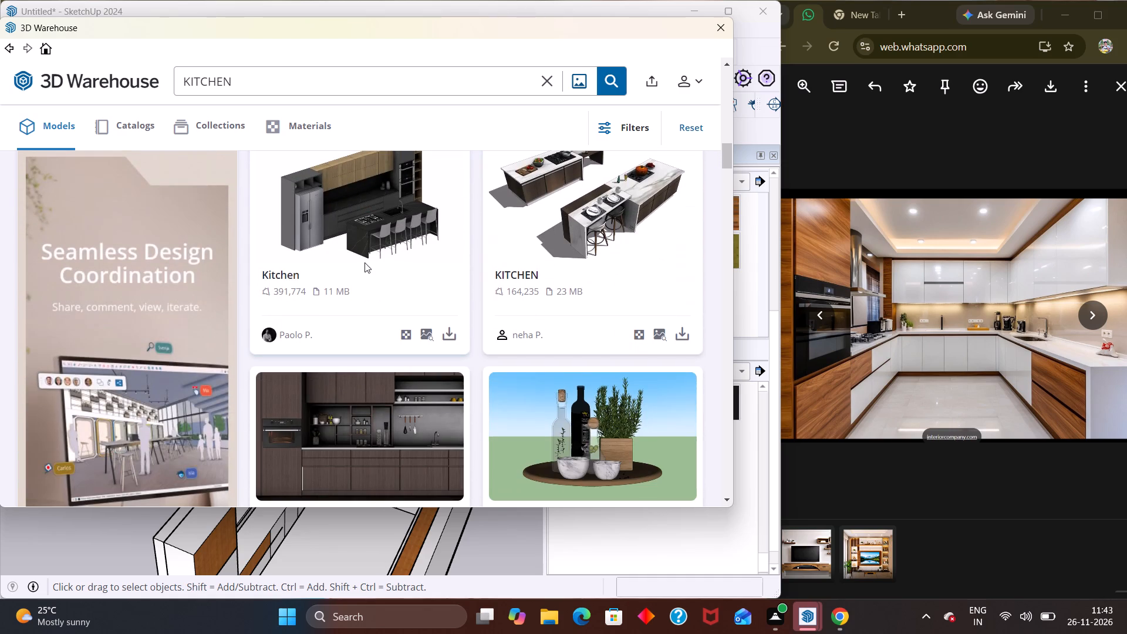
scroll(365, 262, down, 6)
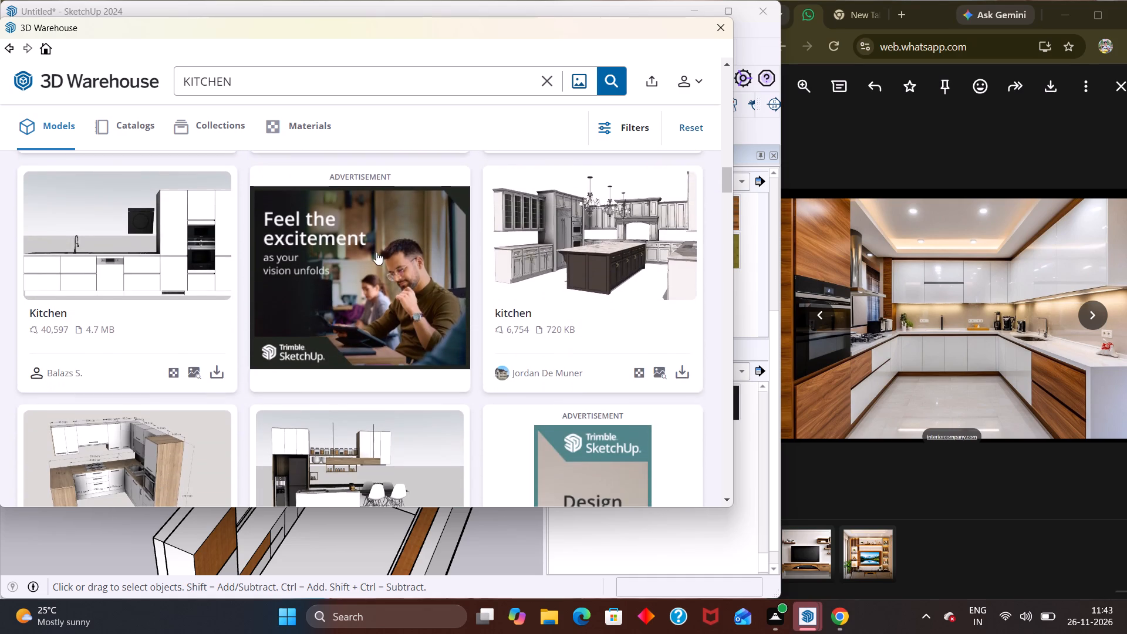
scroll(376, 252, down, 2)
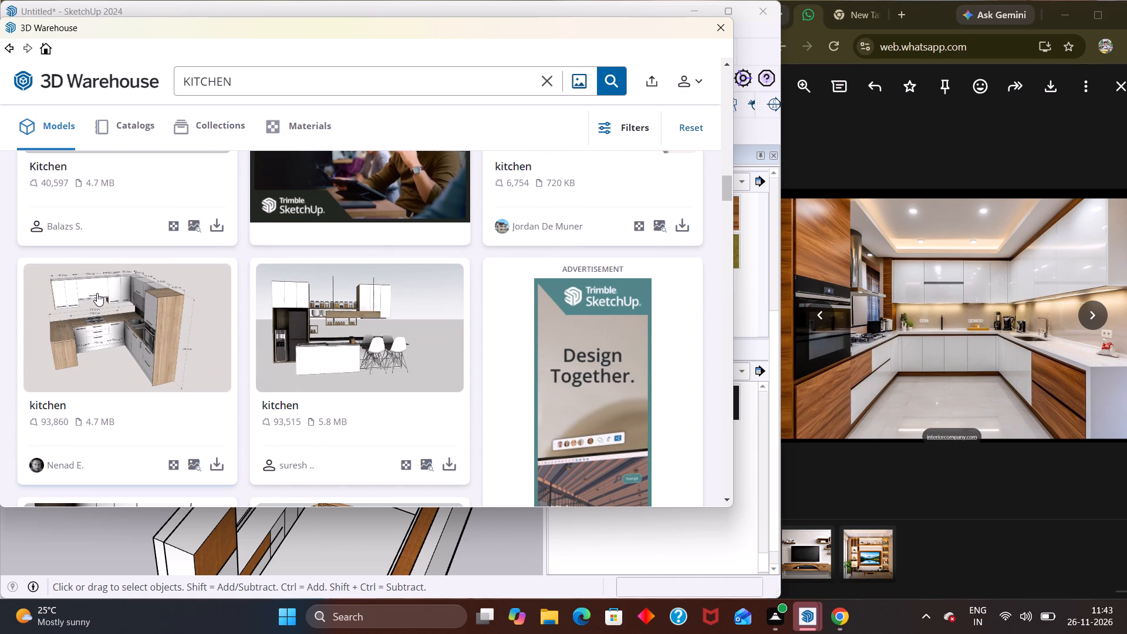
scroll(97, 293, down, 5)
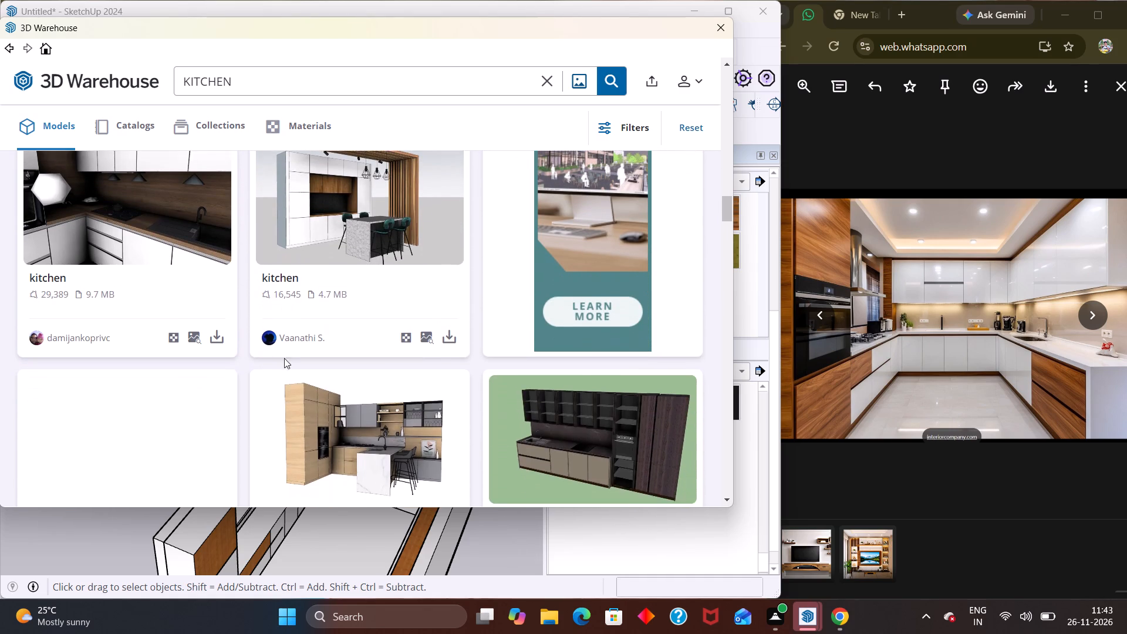
scroll(311, 376, down, 4)
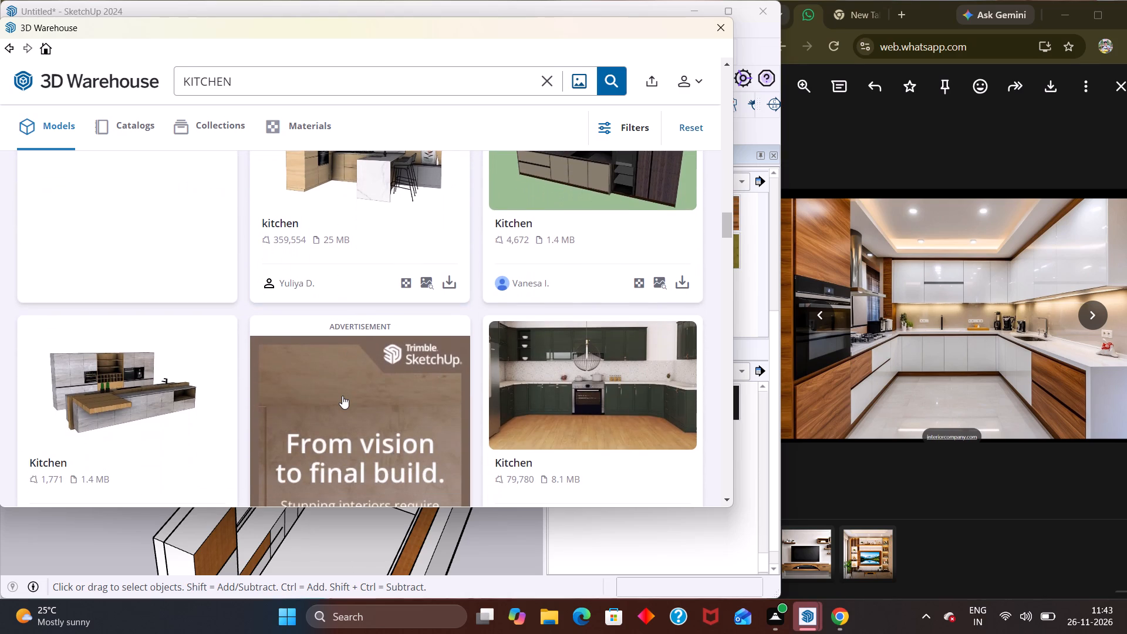
scroll(342, 396, down, 2)
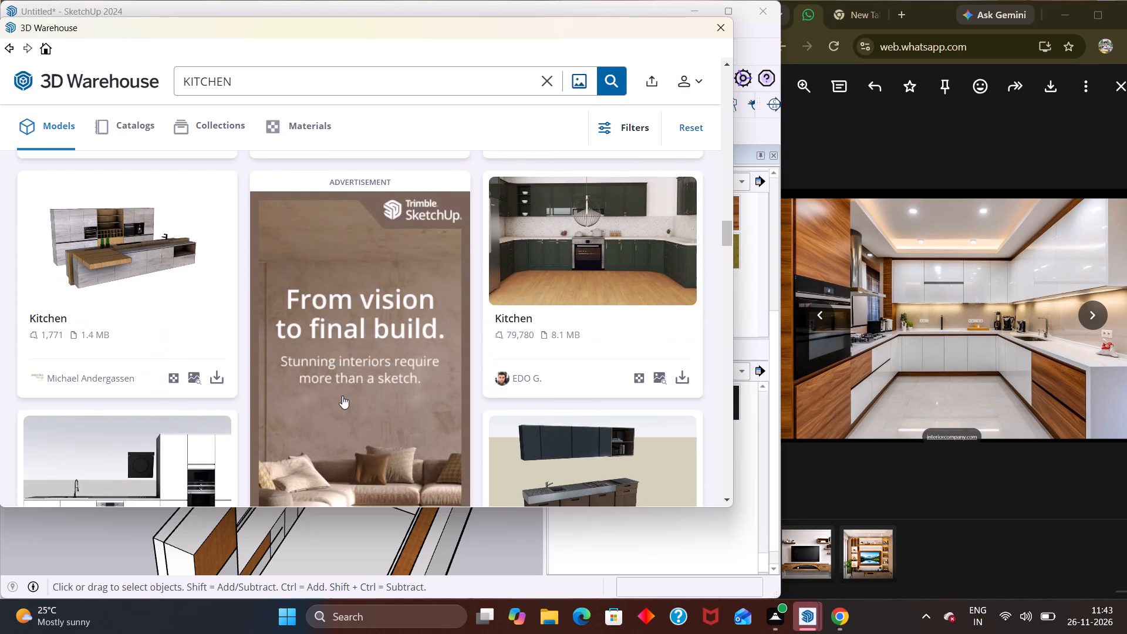
scroll(342, 396, down, 6)
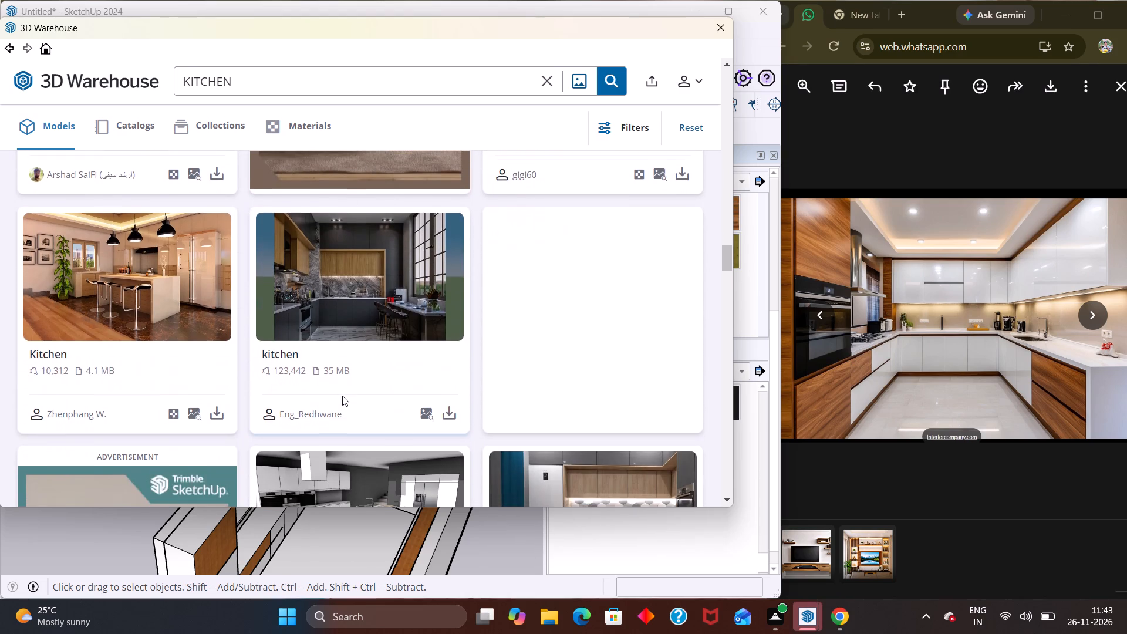
scroll(342, 396, down, 6)
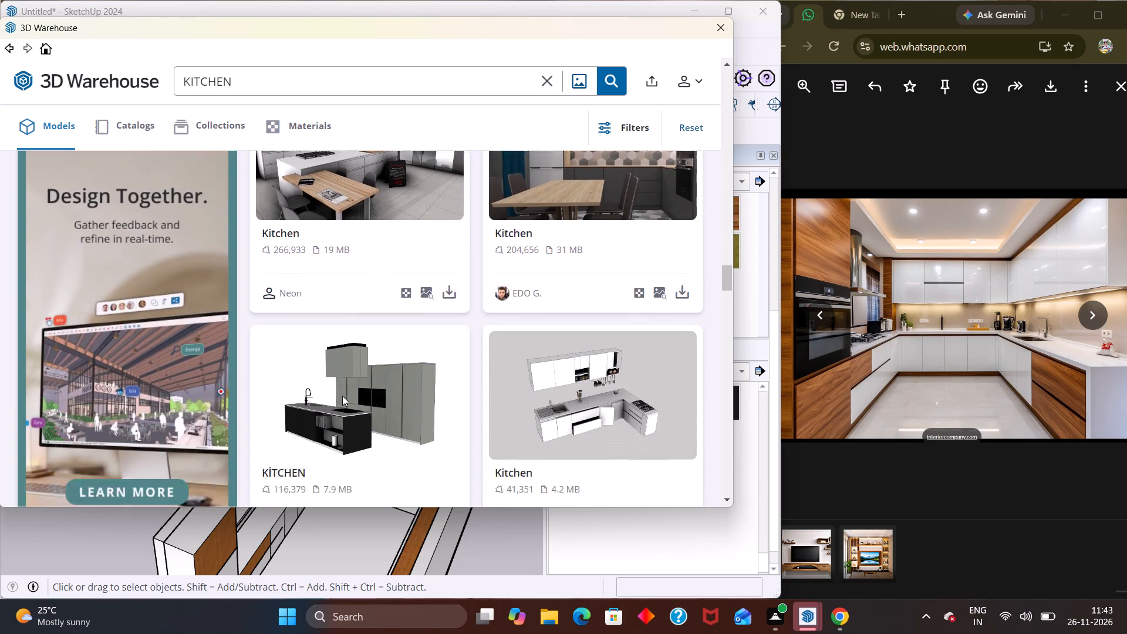
scroll(342, 396, down, 1)
scroll(450, 343, down, 4)
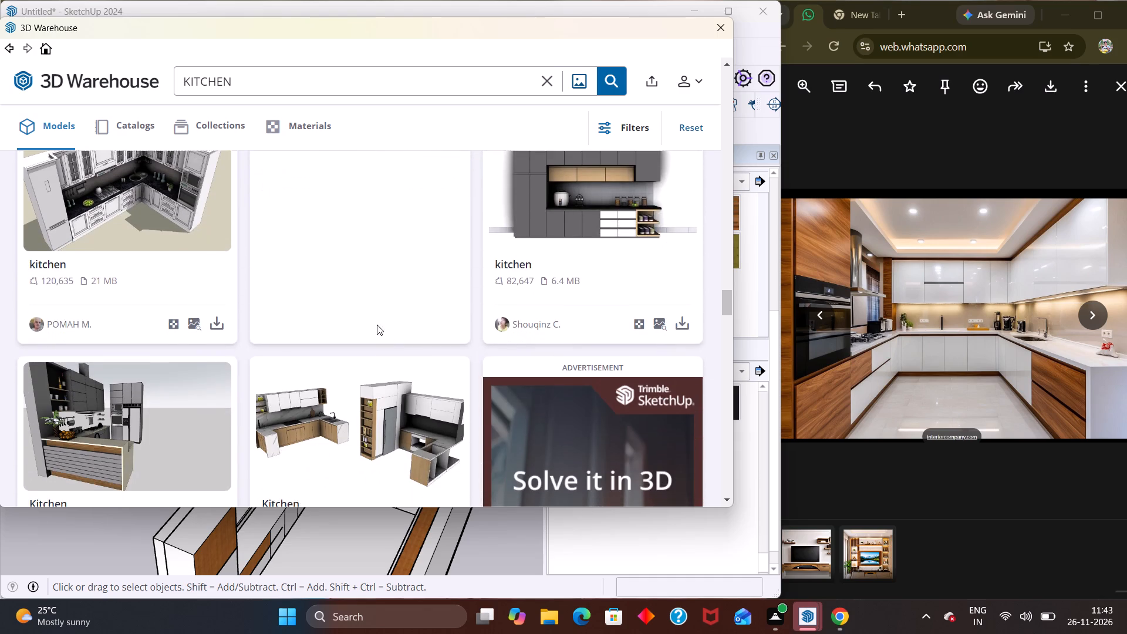
scroll(377, 325, down, 2)
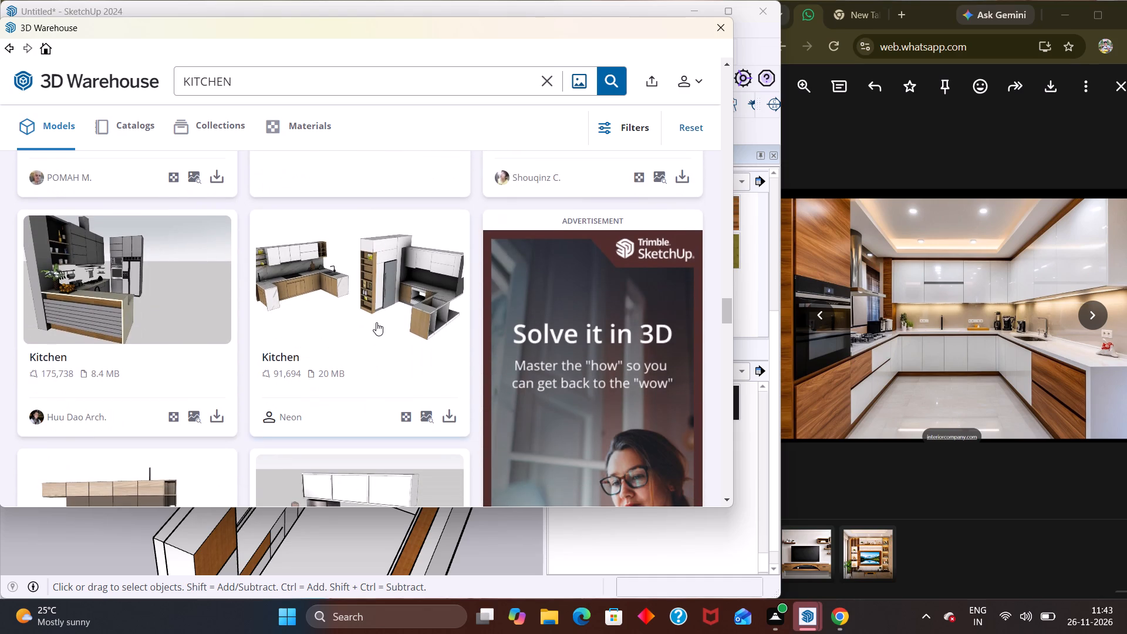
scroll(131, 329, down, 3)
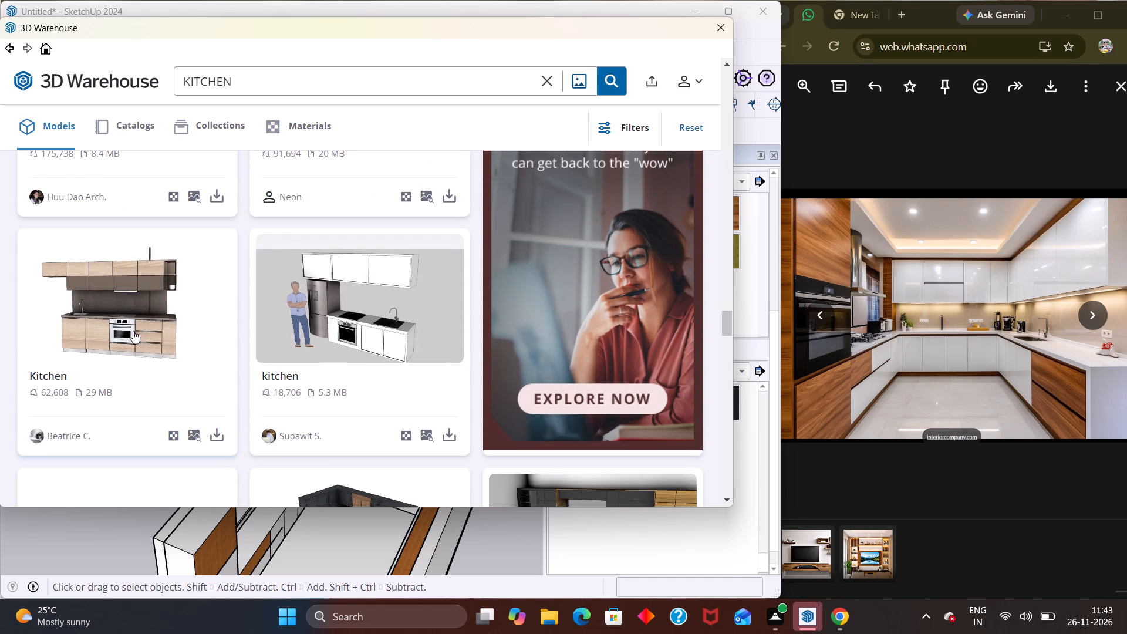
scroll(101, 312, down, 3)
scroll(225, 326, down, 1)
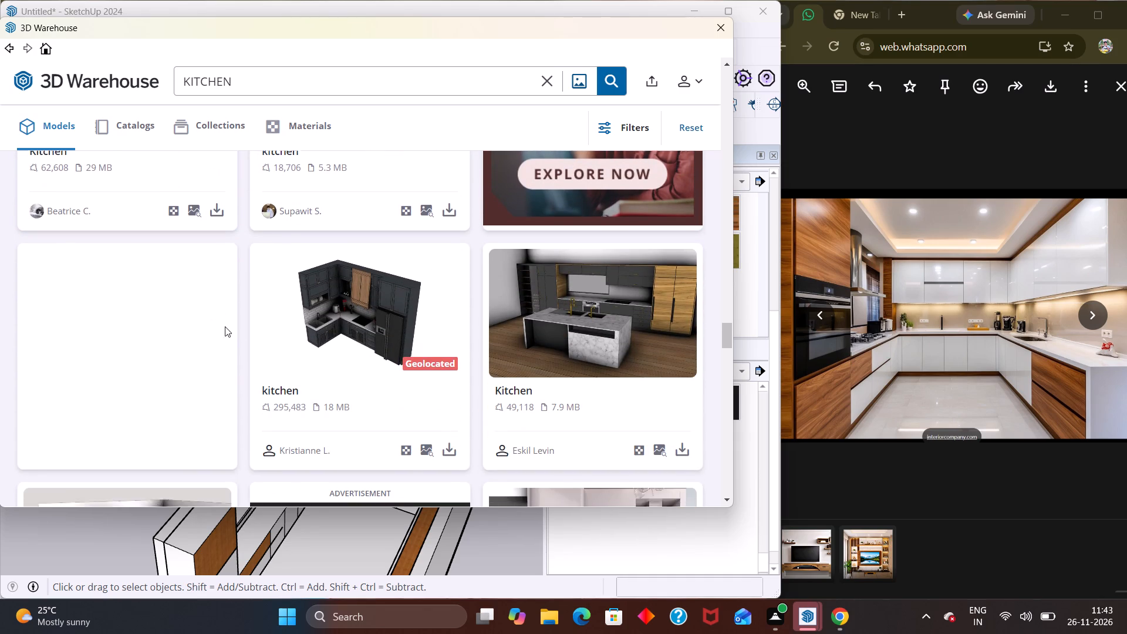
scroll(214, 322, down, 6)
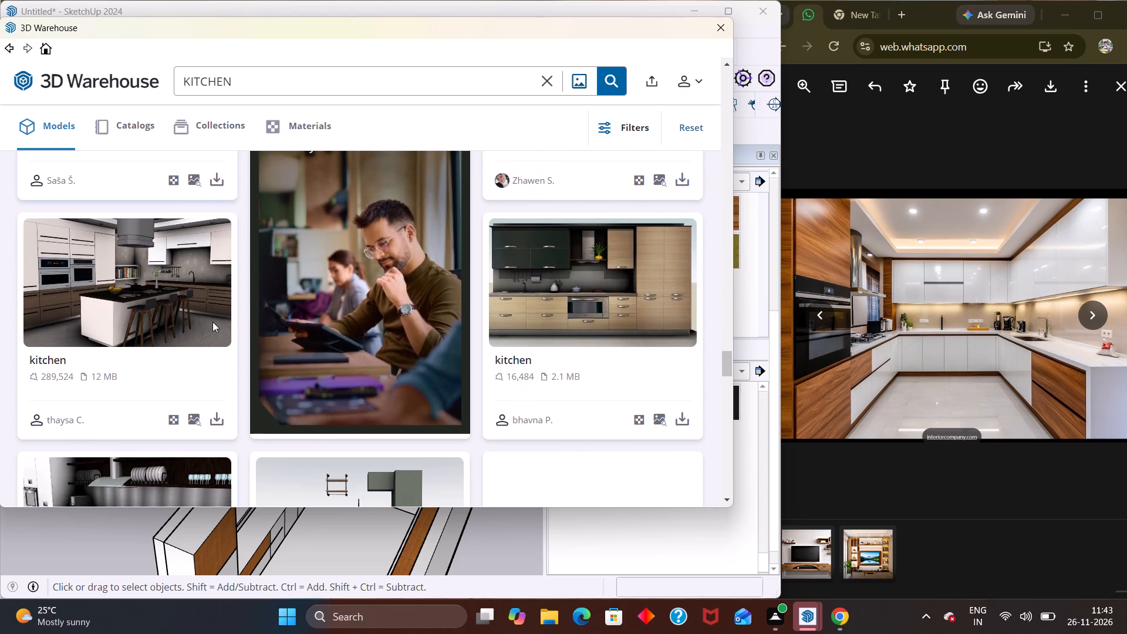
scroll(255, 324, down, 1)
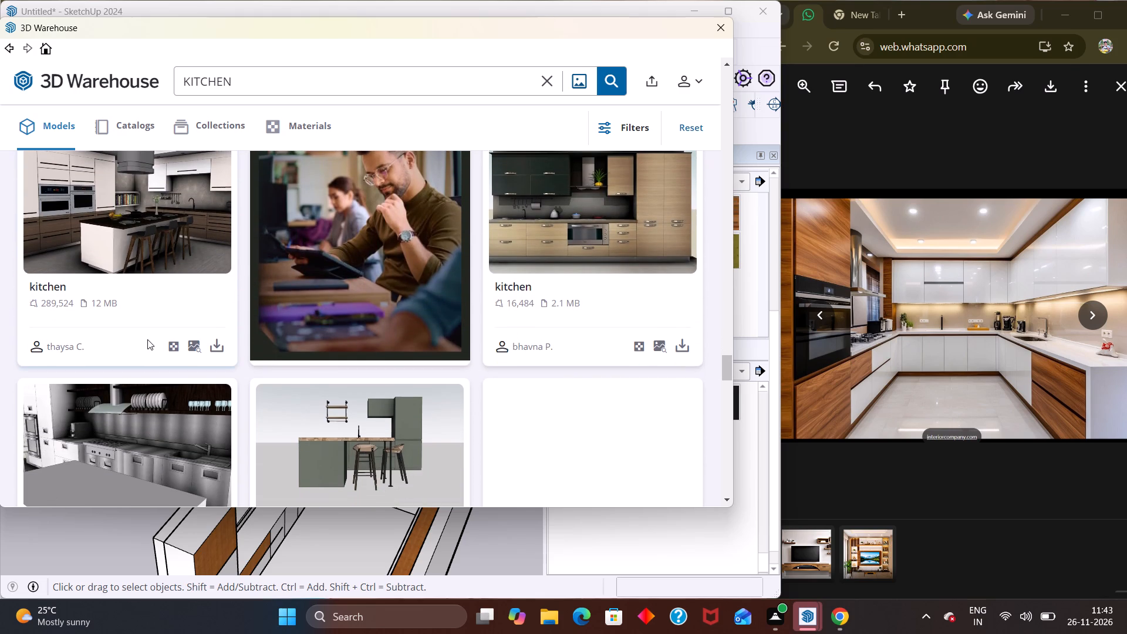
scroll(152, 340, down, 3)
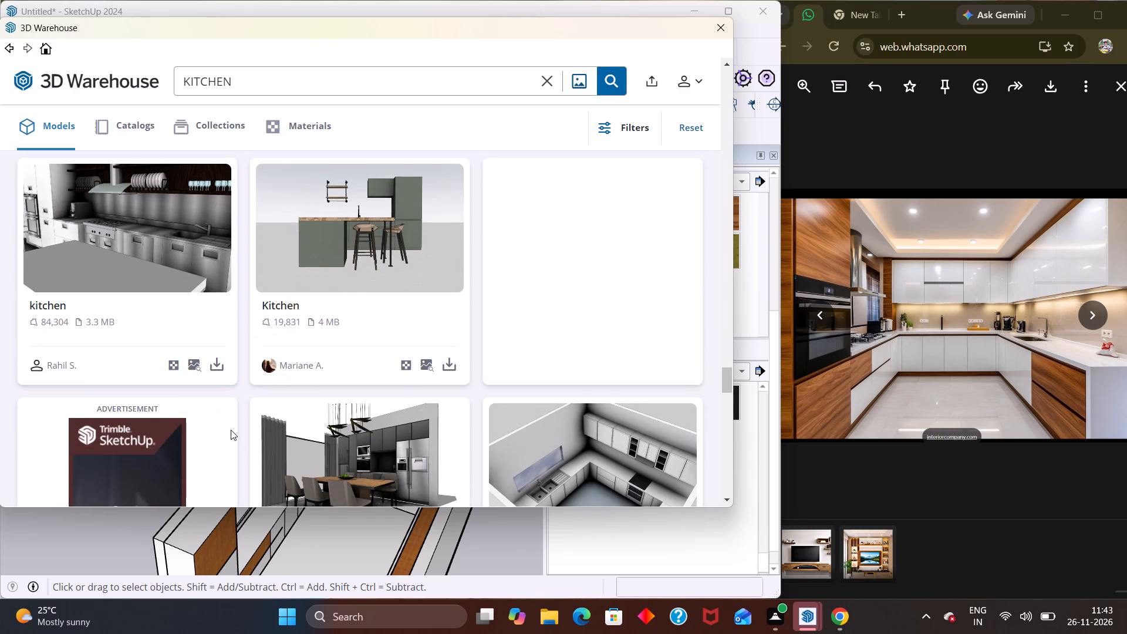
scroll(280, 424, down, 9)
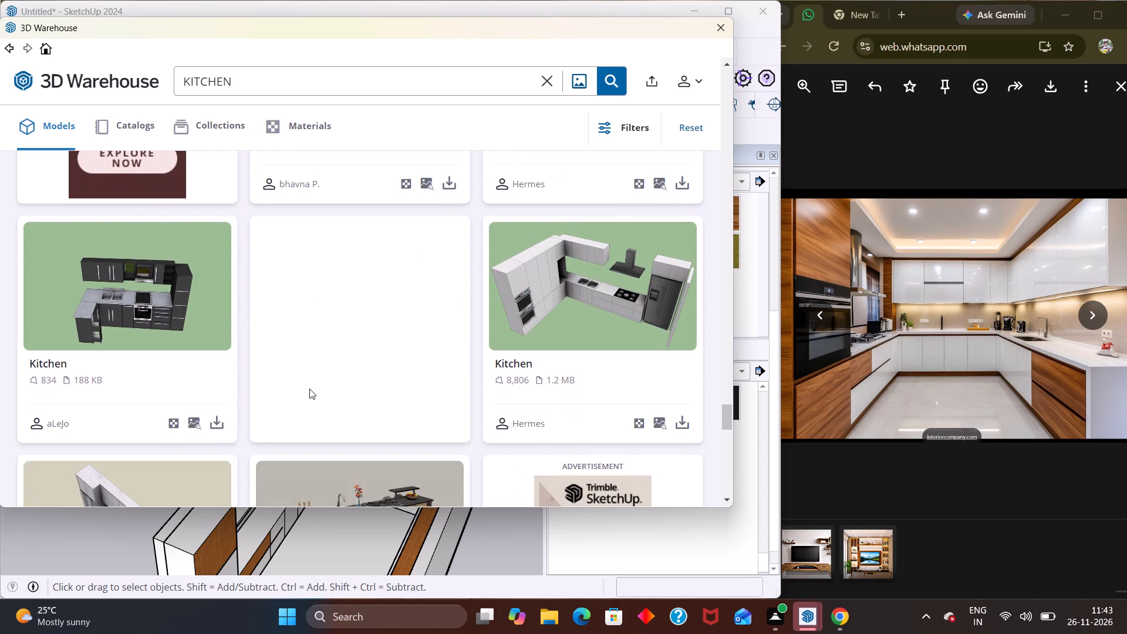
Load the wood-fronted, black-topped Kitchen model (6.4 MB, by Hermes) into the scene, placing it outside the room behind the back wall.
scroll(309, 389, down, 3)
scroll(347, 350, up, 2)
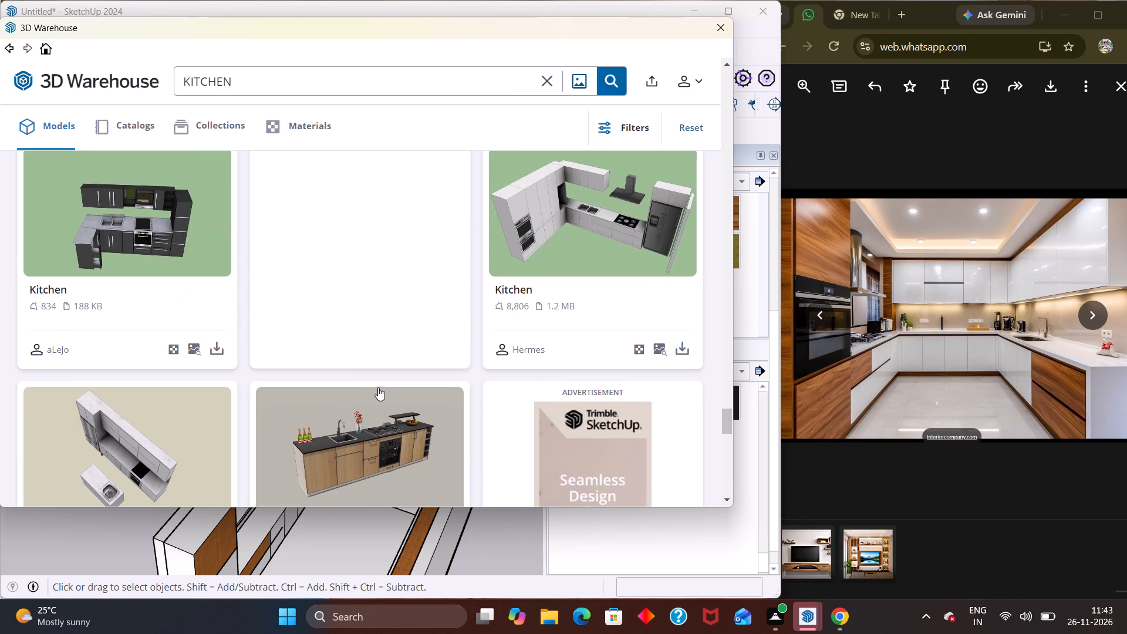
scroll(374, 387, down, 1)
scroll(421, 452, down, 2)
click(450, 368)
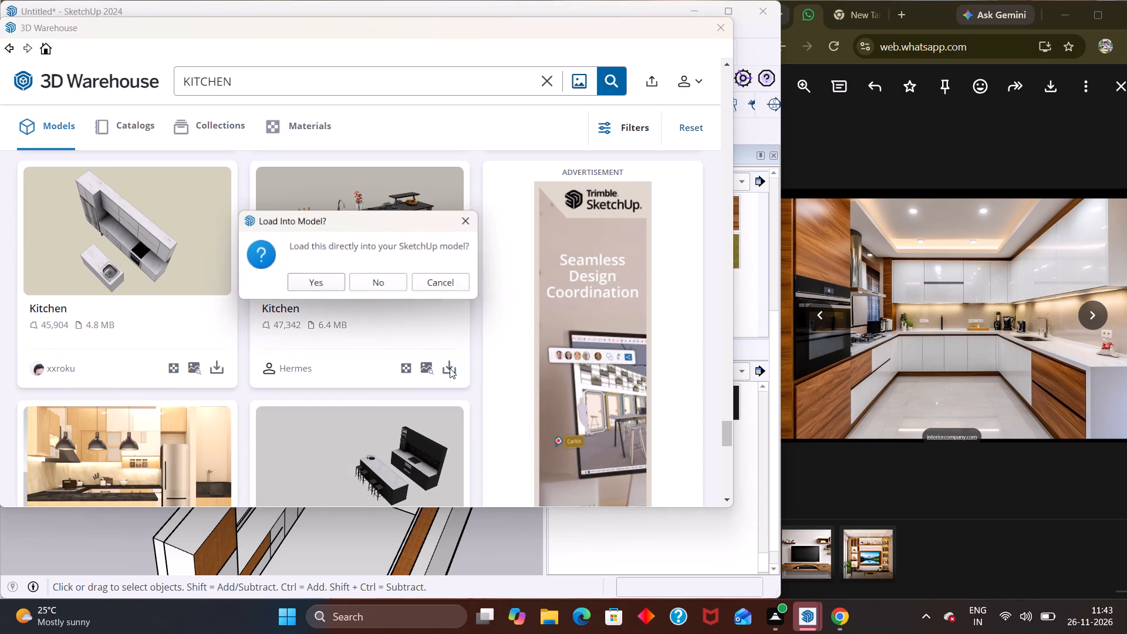
click(306, 286)
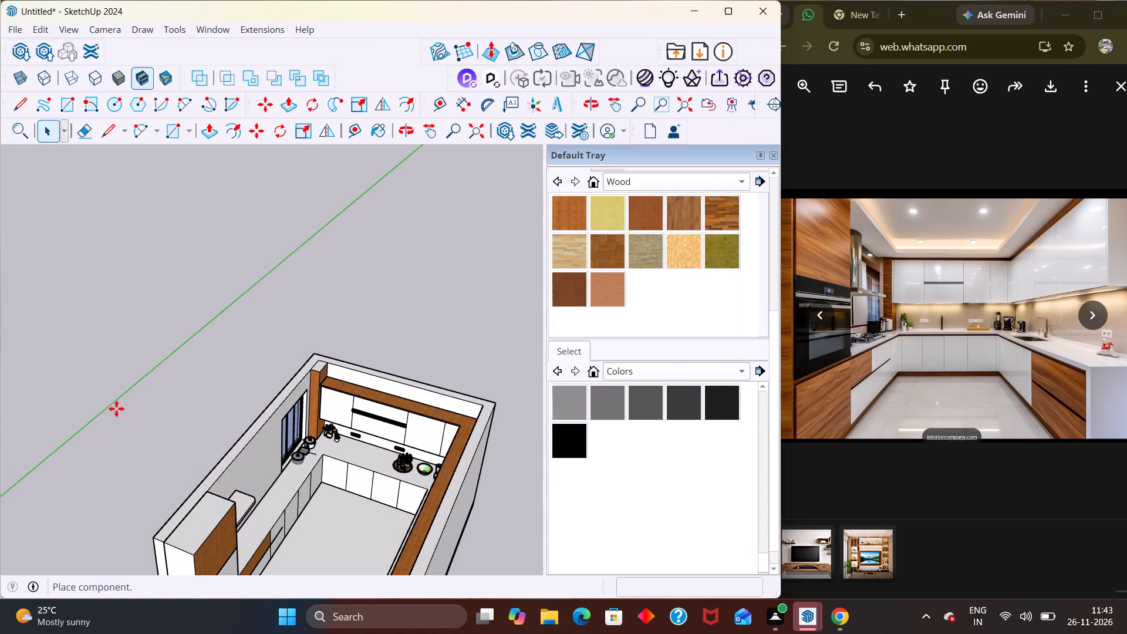
scroll(215, 399, down, 1)
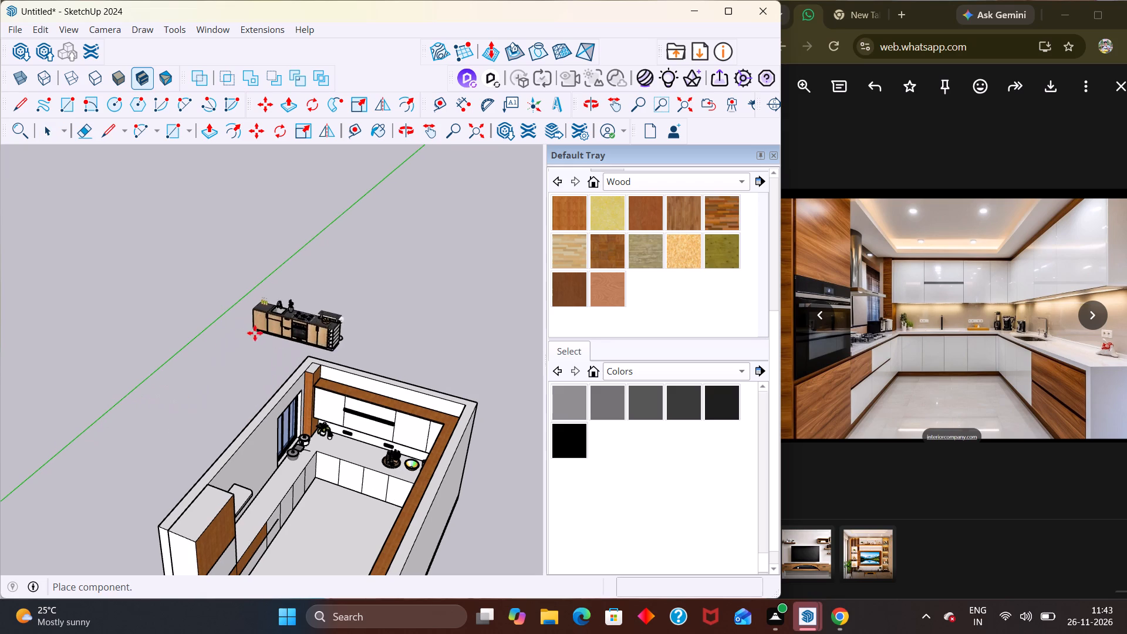
click(330, 331)
scroll(339, 296, up, 3)
key(space)
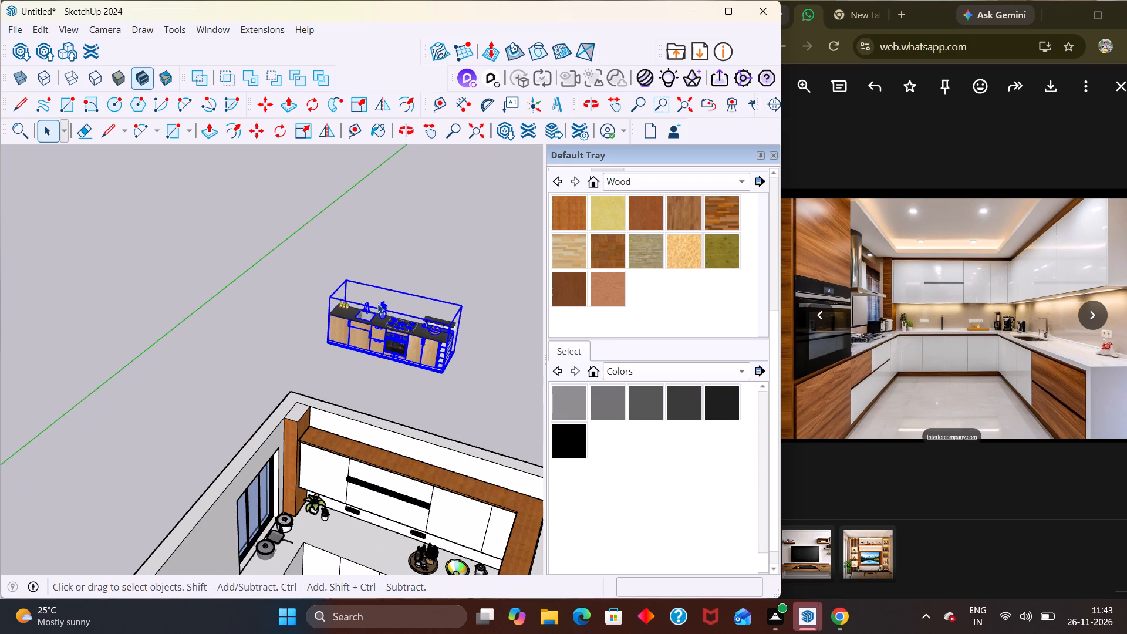
key(Escape)
click(434, 280)
Move the red-flower glass vase out of the downloaded kitchen unit about 25' 2" onto the window-side counter corner by the potted plants.
scroll(332, 331, up, 7)
middle_drag(247, 312, 56, 318)
scroll(56, 318, up, 1)
scroll(121, 321, down, 5)
middle_drag(306, 394, 473, 318)
scroll(409, 325, up, 4)
middle_drag(407, 390, 272, 566)
scroll(275, 568, up, 1)
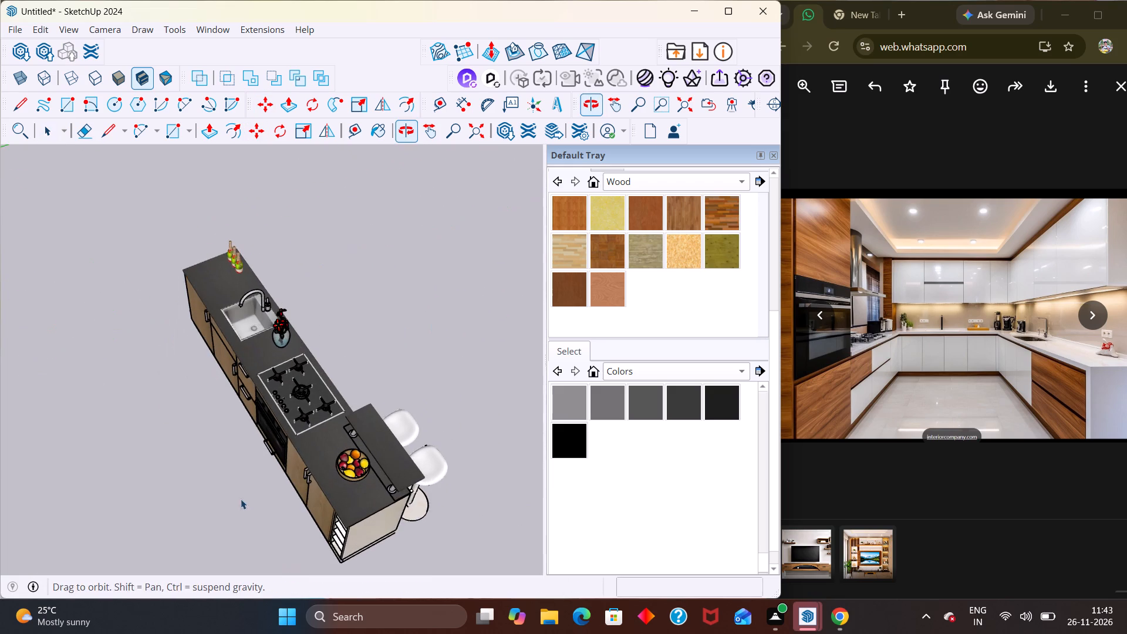
scroll(241, 499, up, 1)
middle_drag(349, 465, 374, 433)
scroll(271, 267, up, 4)
middle_drag(309, 322, 395, 205)
scroll(382, 232, up, 1)
click(296, 271)
double_click(296, 271)
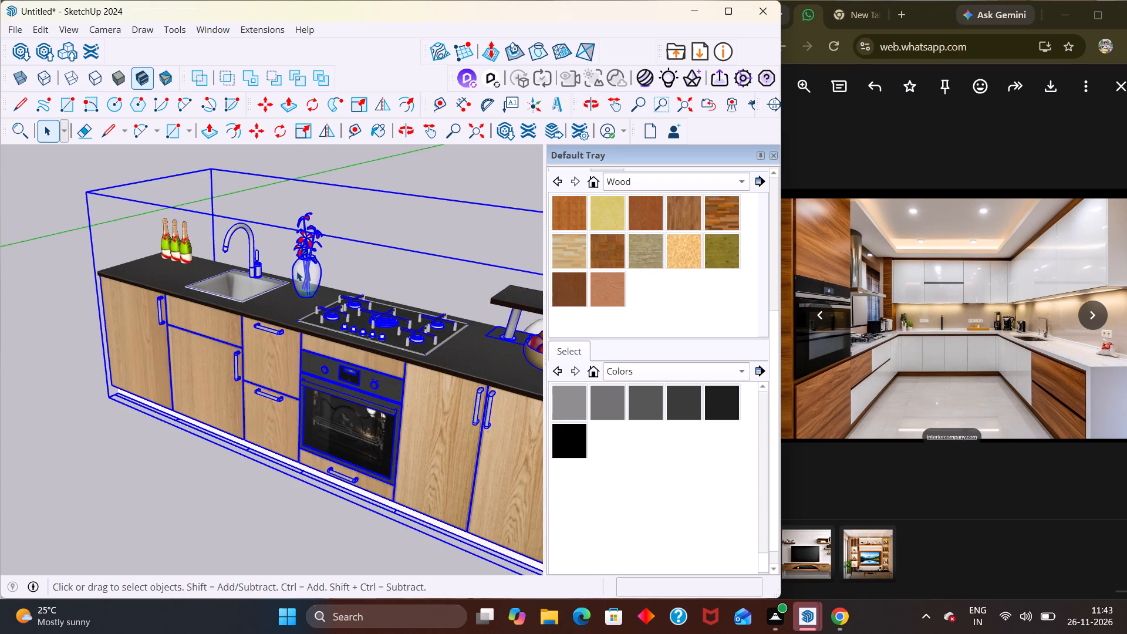
click(305, 279)
key(m)
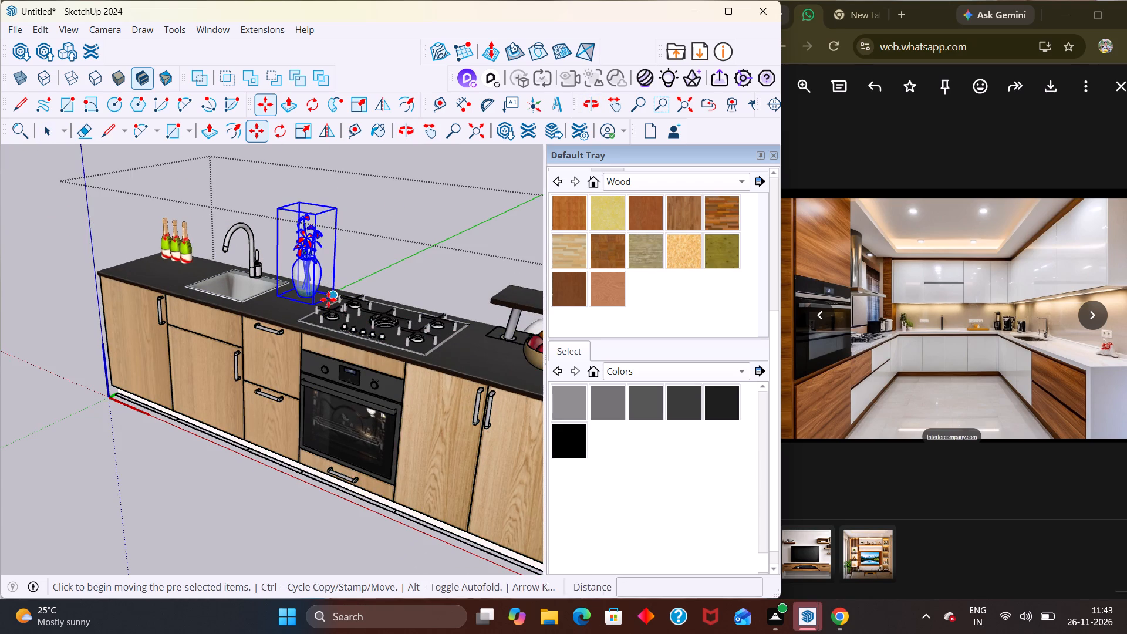
click(320, 306)
scroll(351, 231, down, 11)
scroll(292, 371, down, 7)
scroll(334, 325, up, 1)
scroll(335, 326, down, 3)
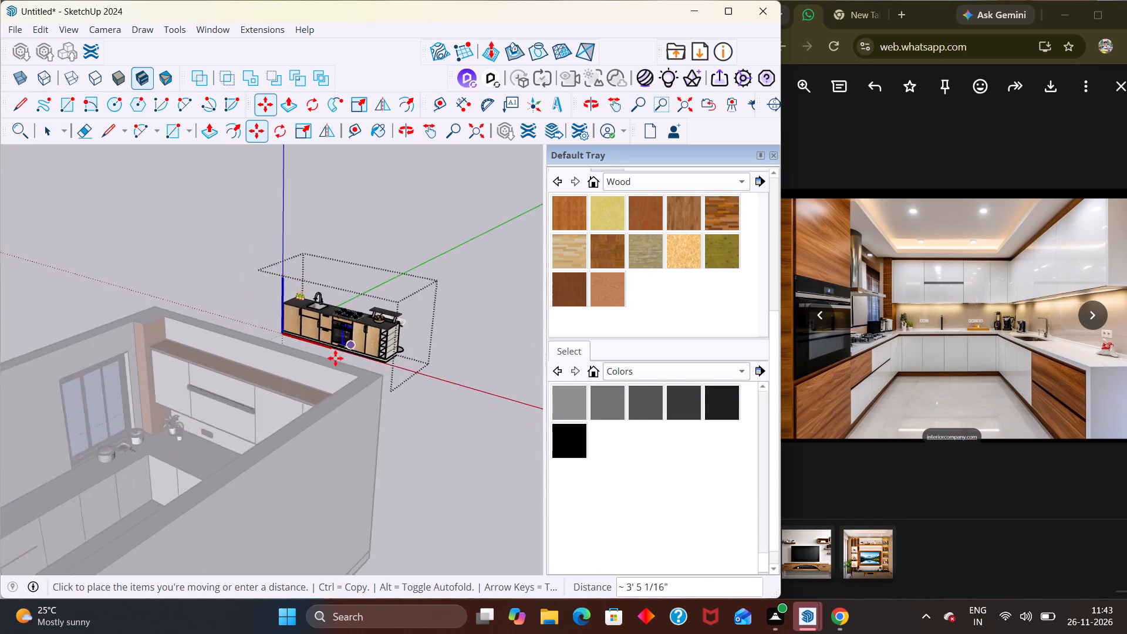
scroll(335, 358, down, 8)
middle_drag(175, 444, 363, 511)
scroll(230, 476, up, 8)
scroll(217, 444, down, 1)
scroll(217, 444, up, 1)
scroll(217, 444, down, 2)
scroll(217, 444, up, 3)
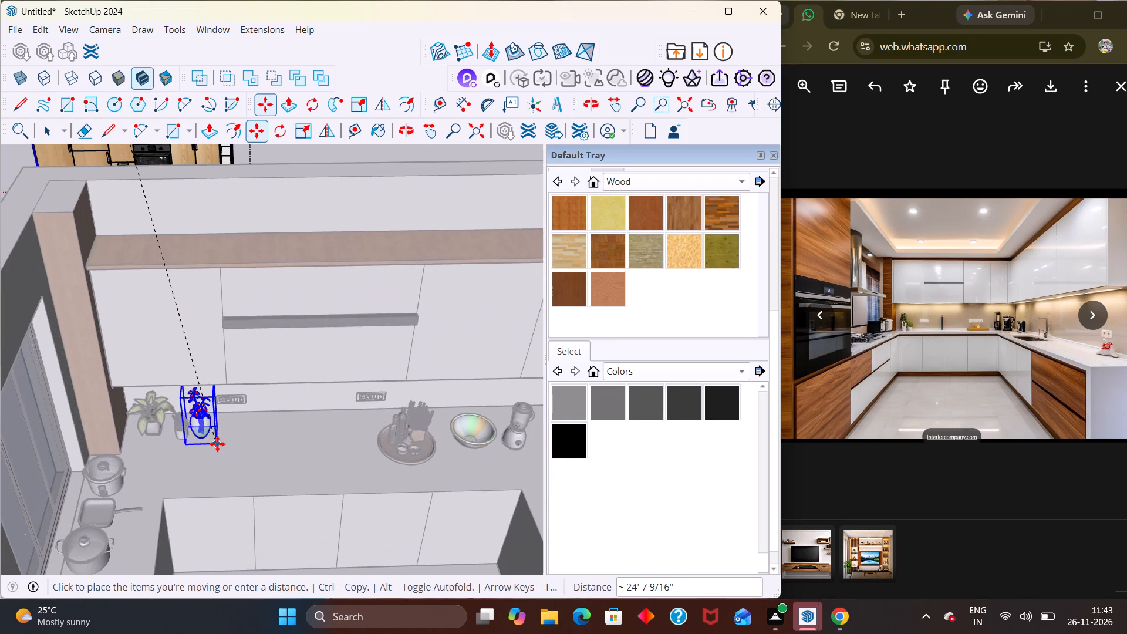
scroll(222, 443, down, 4)
scroll(362, 439, up, 2)
scroll(471, 440, up, 1)
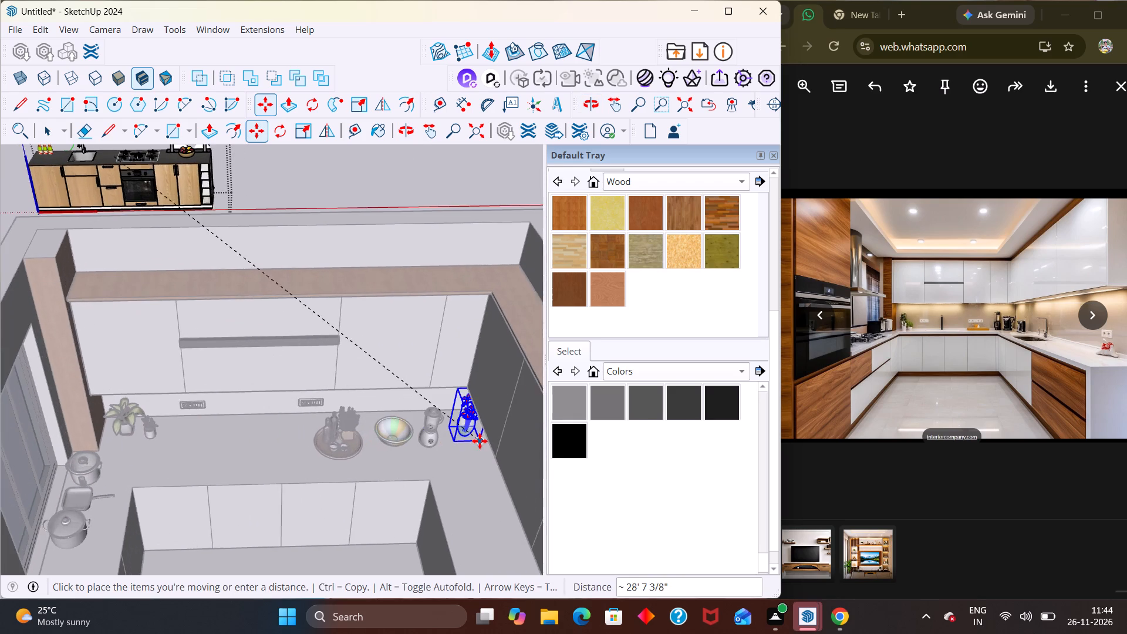
scroll(477, 446, up, 10)
scroll(365, 418, down, 7)
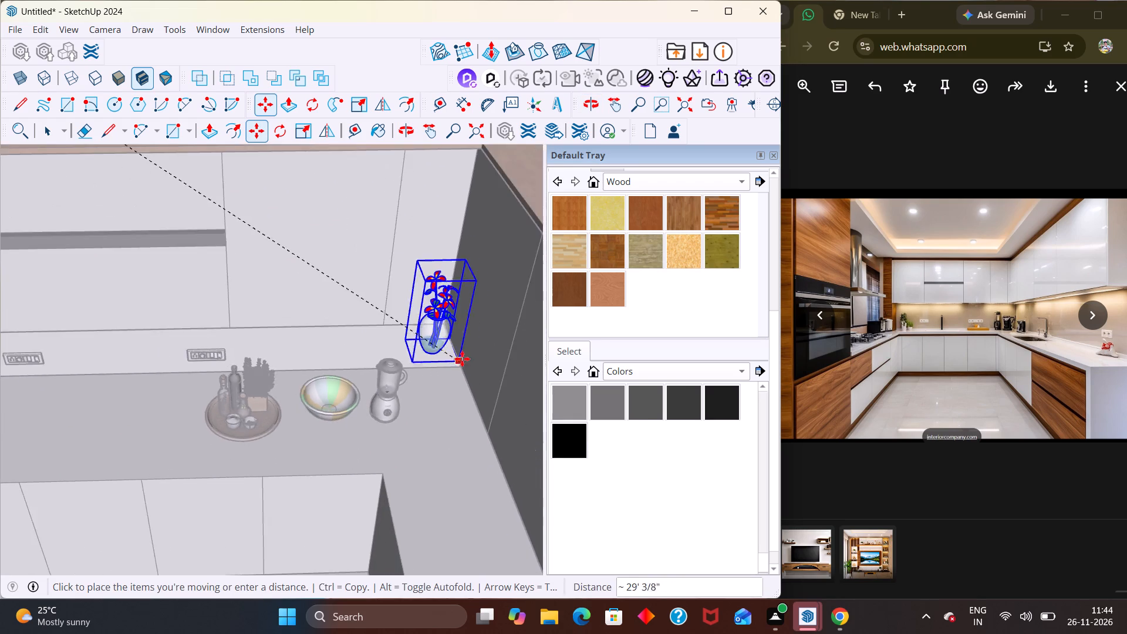
scroll(462, 359, down, 4)
scroll(124, 426, up, 5)
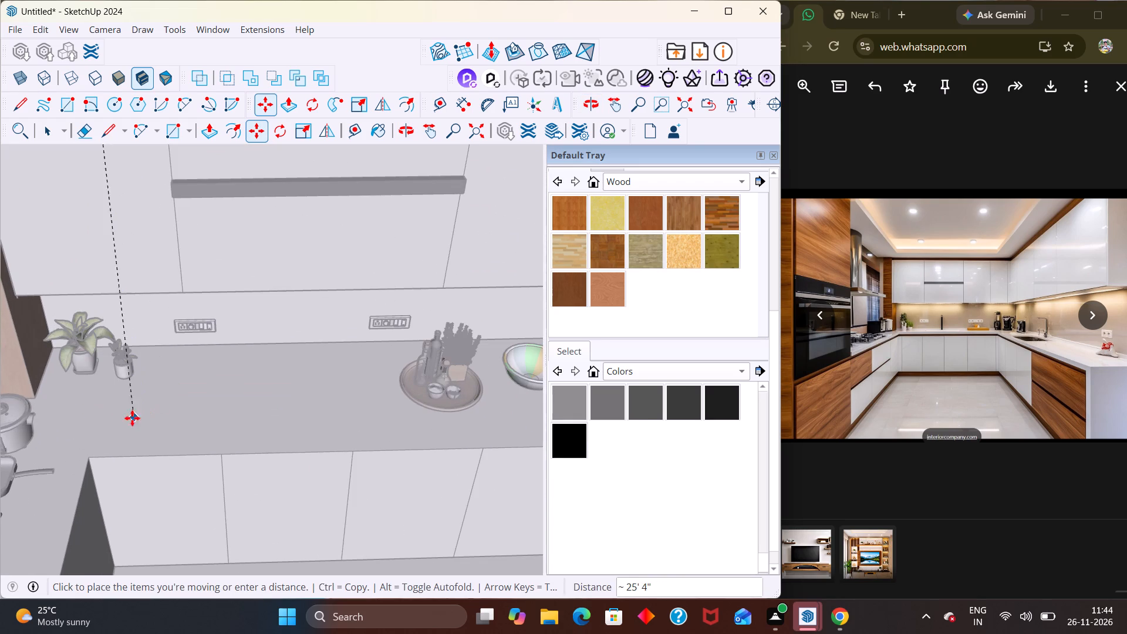
middle_drag(90, 417, 0, 468)
middle_drag(212, 382, 38, 379)
scroll(113, 275, up, 1)
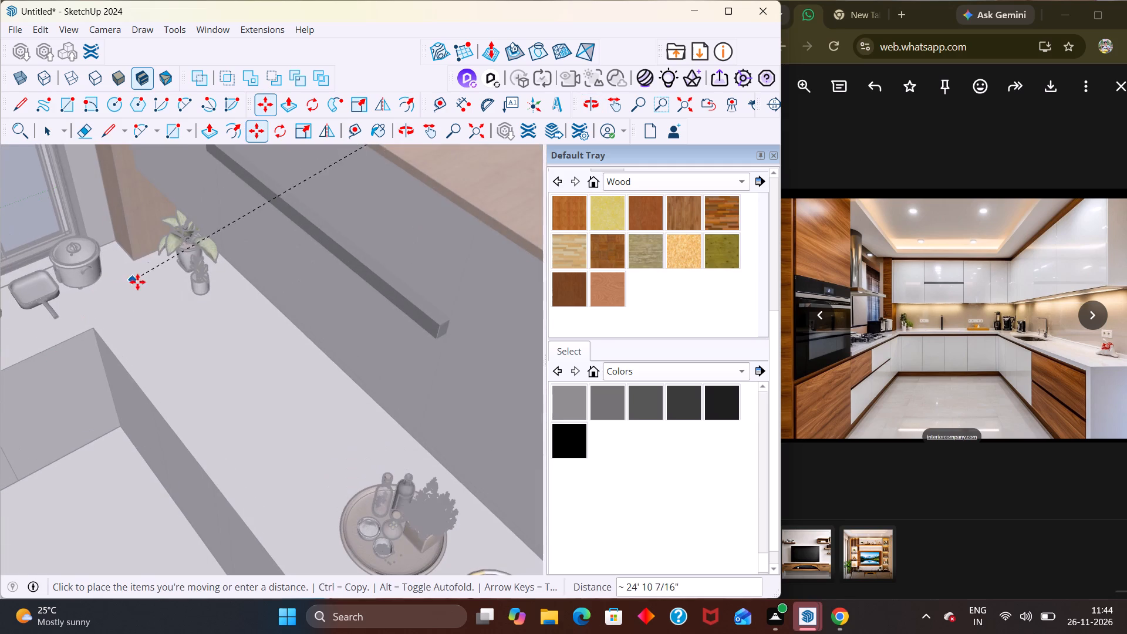
scroll(156, 314, down, 4)
scroll(157, 316, up, 1)
scroll(160, 319, down, 5)
scroll(148, 301, up, 3)
scroll(148, 301, down, 1)
scroll(148, 301, up, 5)
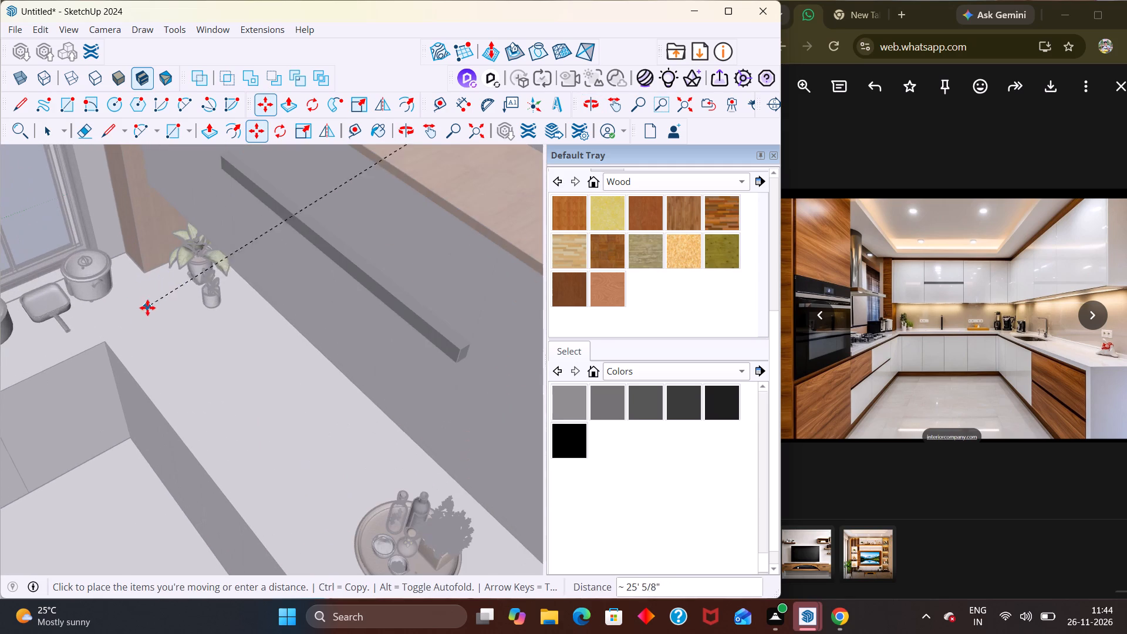
scroll(153, 340, down, 3)
click(162, 330)
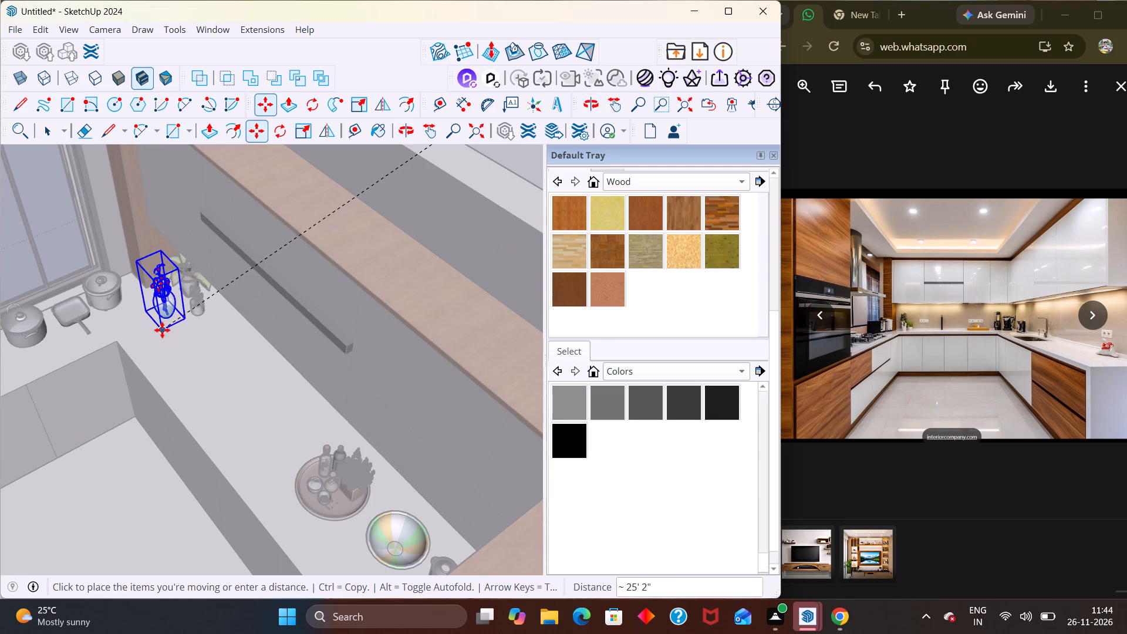
scroll(174, 309, down, 3)
scroll(178, 313, up, 1)
scroll(178, 313, down, 9)
key(space)
click(445, 328)
scroll(85, 328, up, 4)
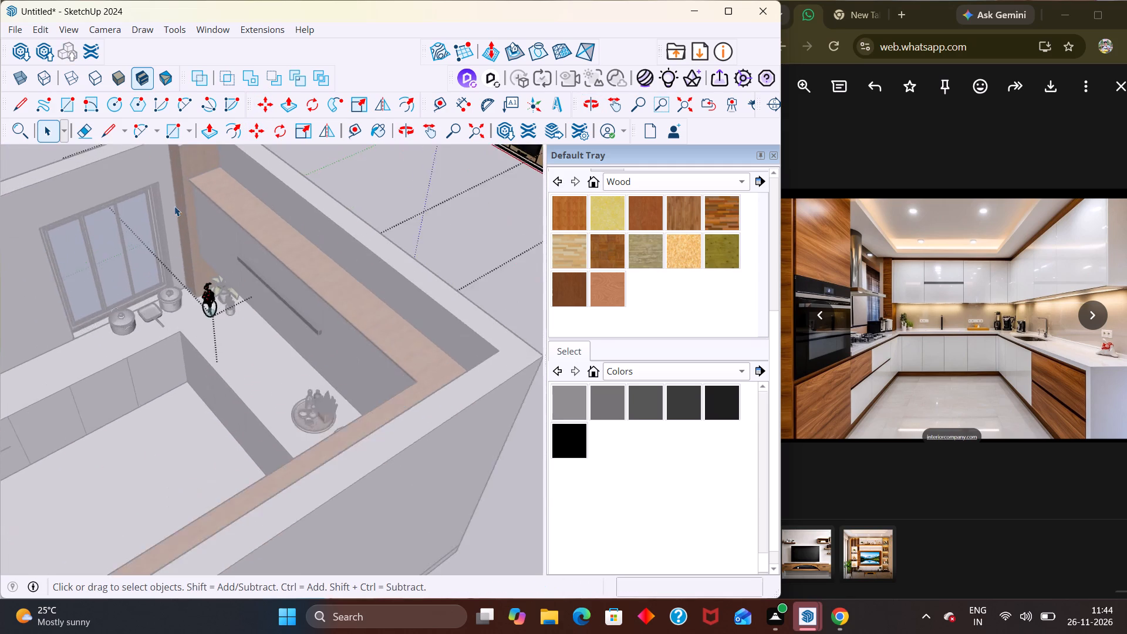
scroll(174, 206, up, 3)
scroll(331, 318, down, 5)
click(43, 190)
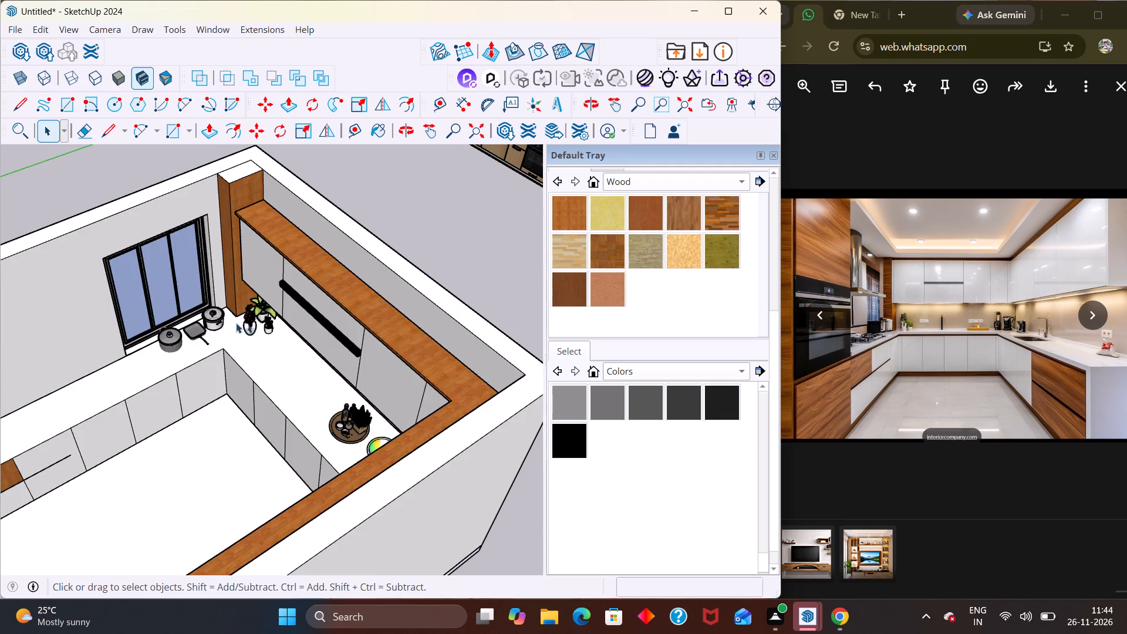
Shift the flower vase about 8 13/16" along the red axis, clear of the potted plants in front of the wooden column, and deselect it.
scroll(274, 332, up, 6)
scroll(279, 327, down, 2)
scroll(279, 327, up, 2)
scroll(204, 336, down, 1)
scroll(204, 336, up, 8)
middle_drag(263, 335, 171, 166)
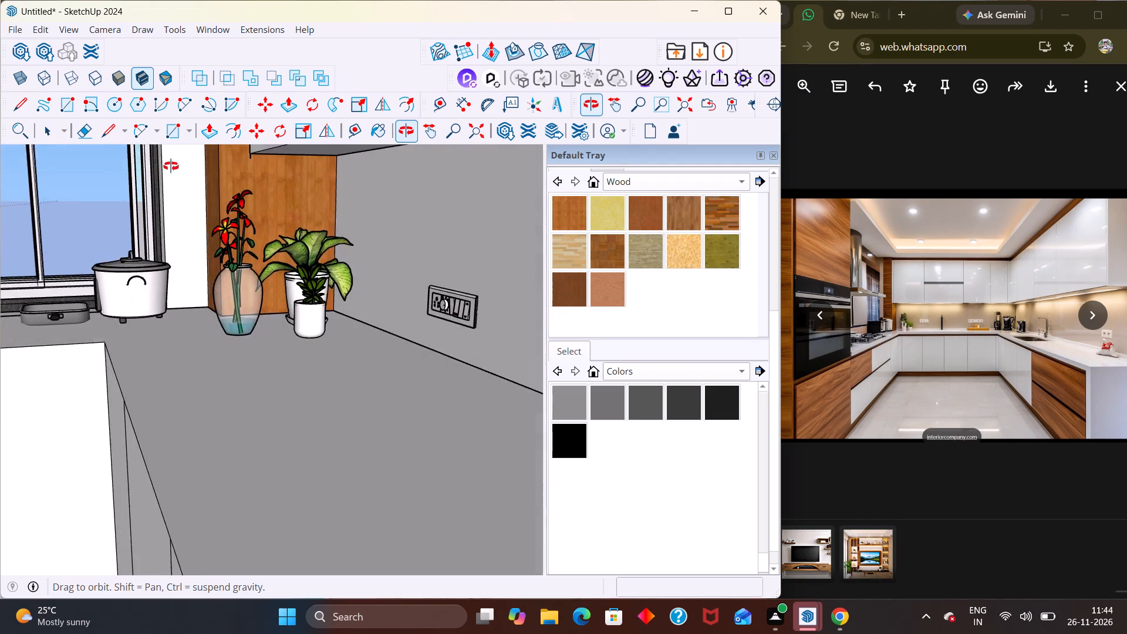
middle_drag(171, 166, 203, 319)
scroll(219, 296, down, 9)
scroll(158, 262, up, 1)
scroll(160, 267, down, 10)
middle_drag(213, 317, 443, 147)
scroll(406, 240, up, 1)
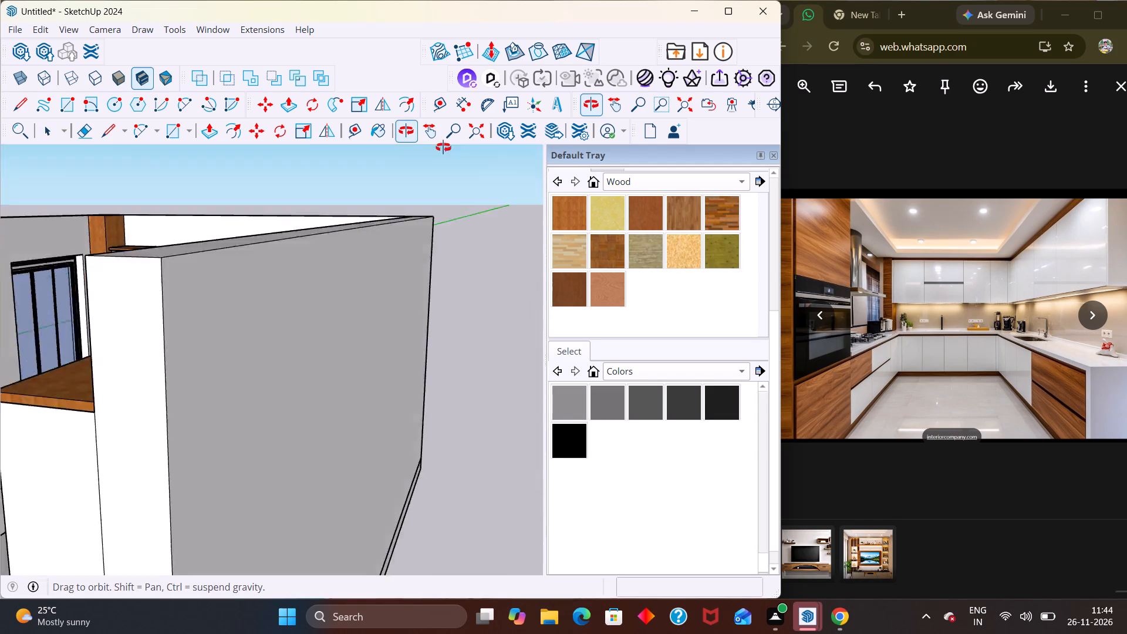
middle_drag(443, 147, 443, 141)
middle_drag(160, 387, 220, 481)
scroll(191, 400, down, 16)
scroll(101, 299, up, 5)
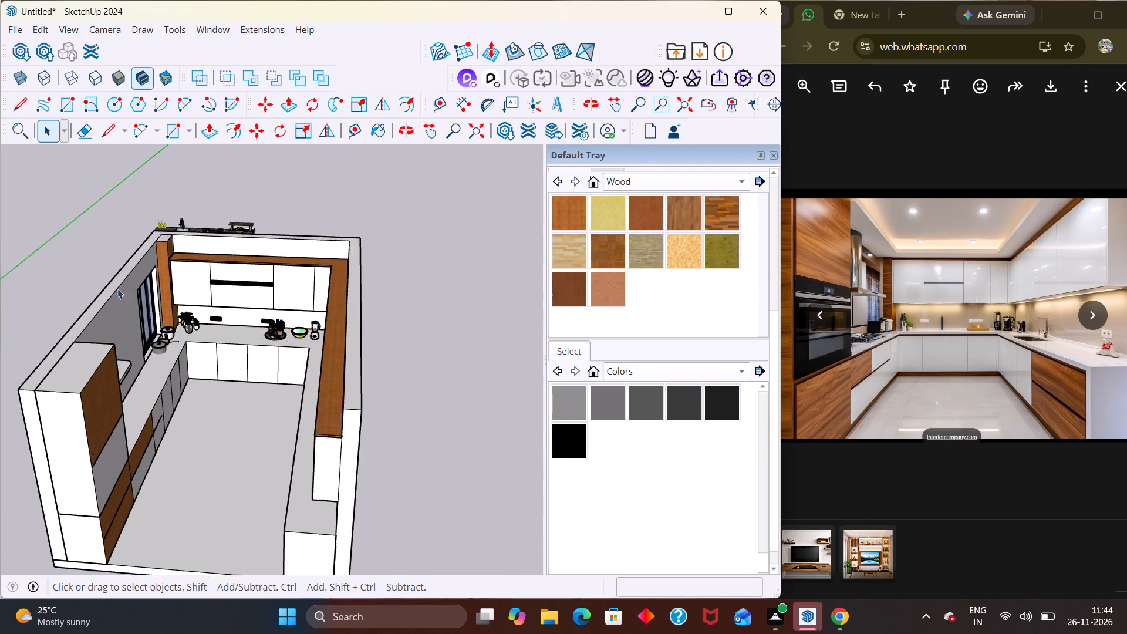
scroll(117, 289, up, 19)
middle_drag(272, 395, 179, 307)
scroll(179, 307, up, 2)
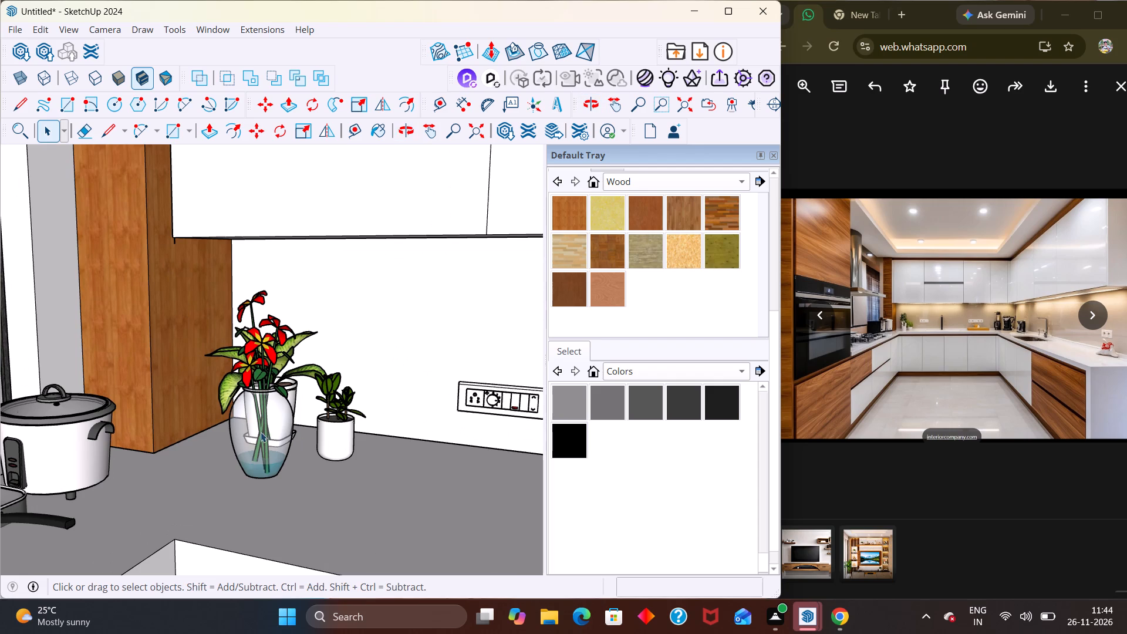
click(264, 436)
key(m)
scroll(221, 450, down, 5)
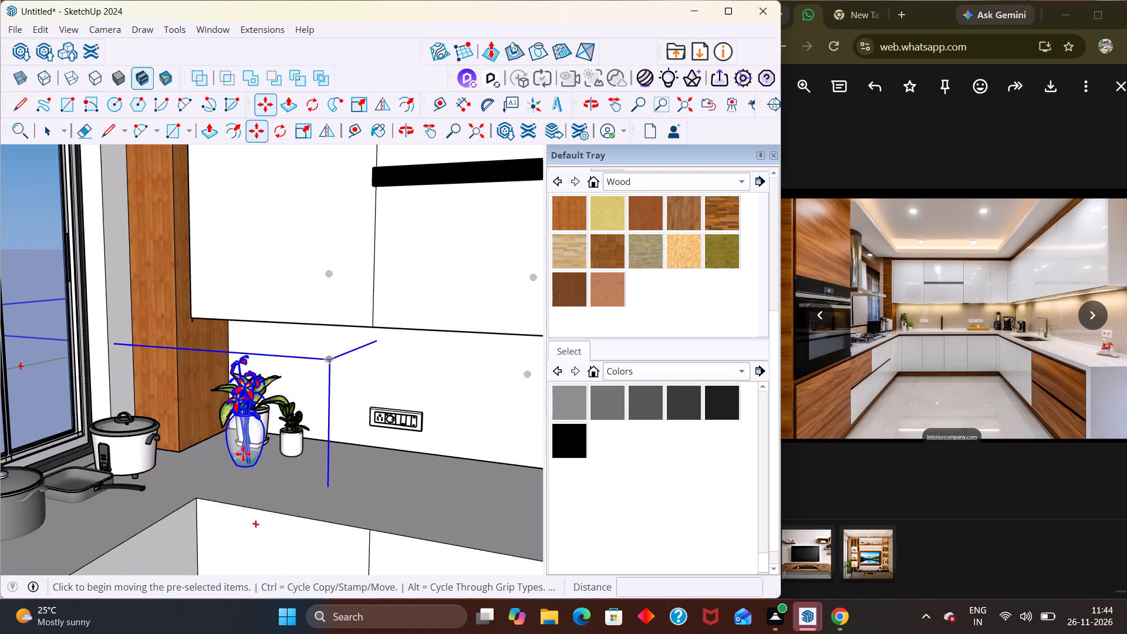
click(250, 450)
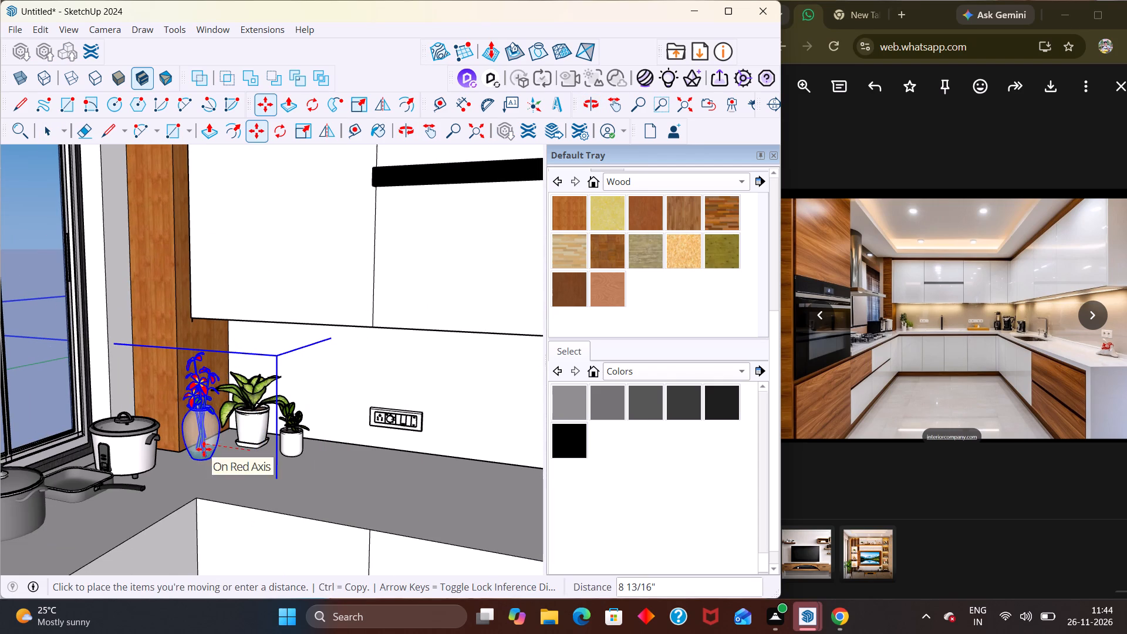
click(204, 449)
scroll(196, 440, down, 5)
scroll(196, 444, up, 1)
scroll(196, 444, down, 12)
key(space)
click(302, 236)
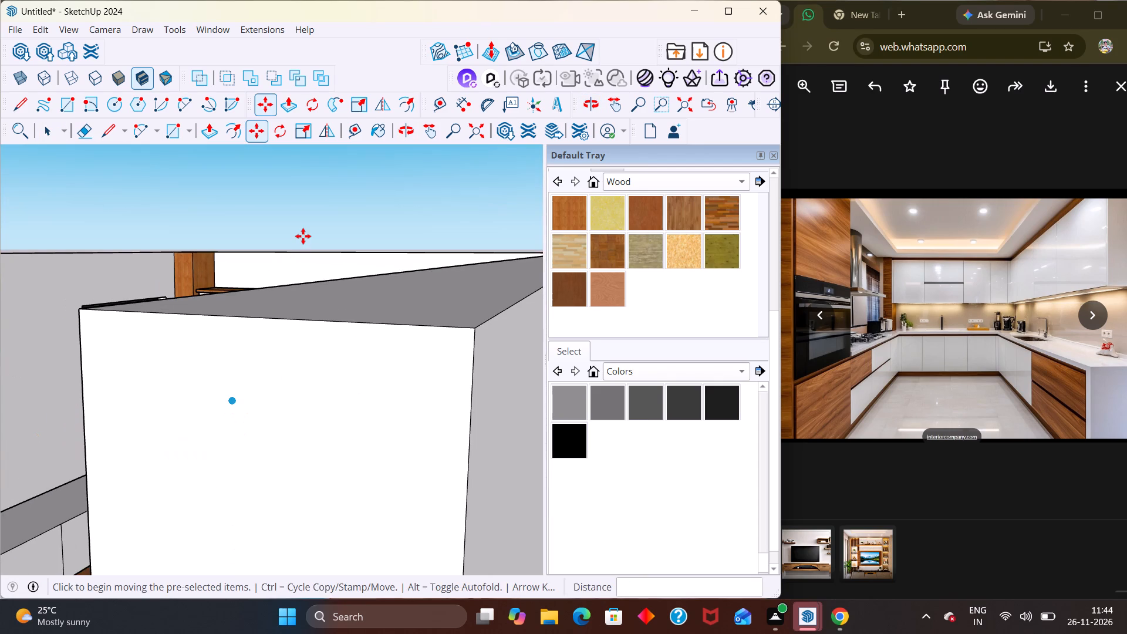
scroll(303, 236, down, 1)
key(Escape)
key(space)
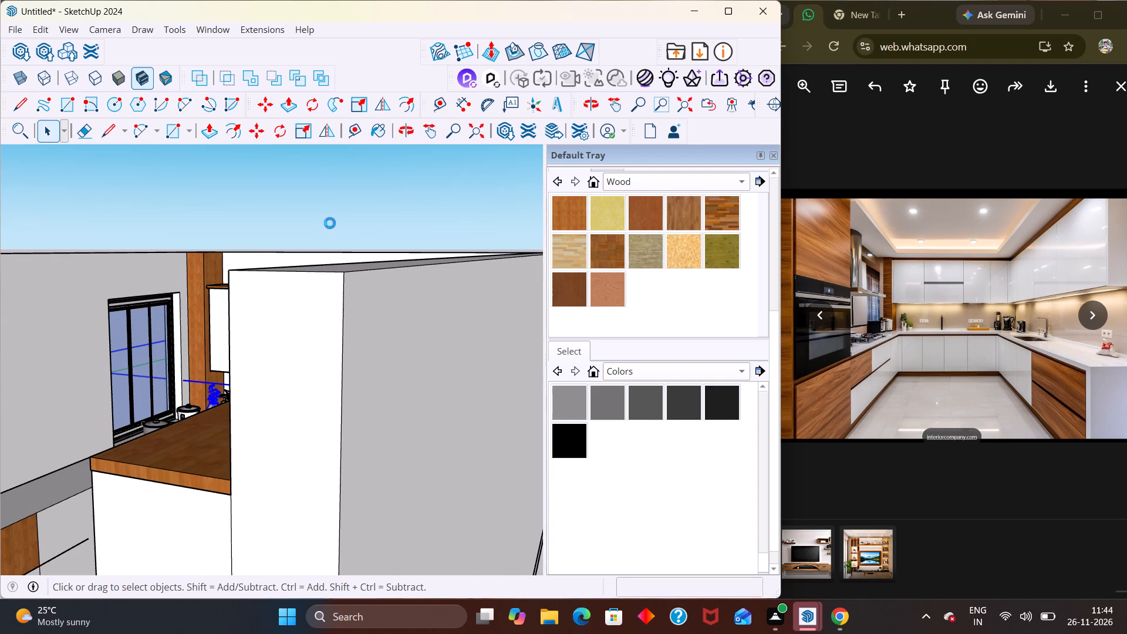
middle_drag(272, 249, 378, 448)
scroll(218, 399, down, 8)
middle_drag(313, 375, 374, 518)
scroll(374, 518, up, 1)
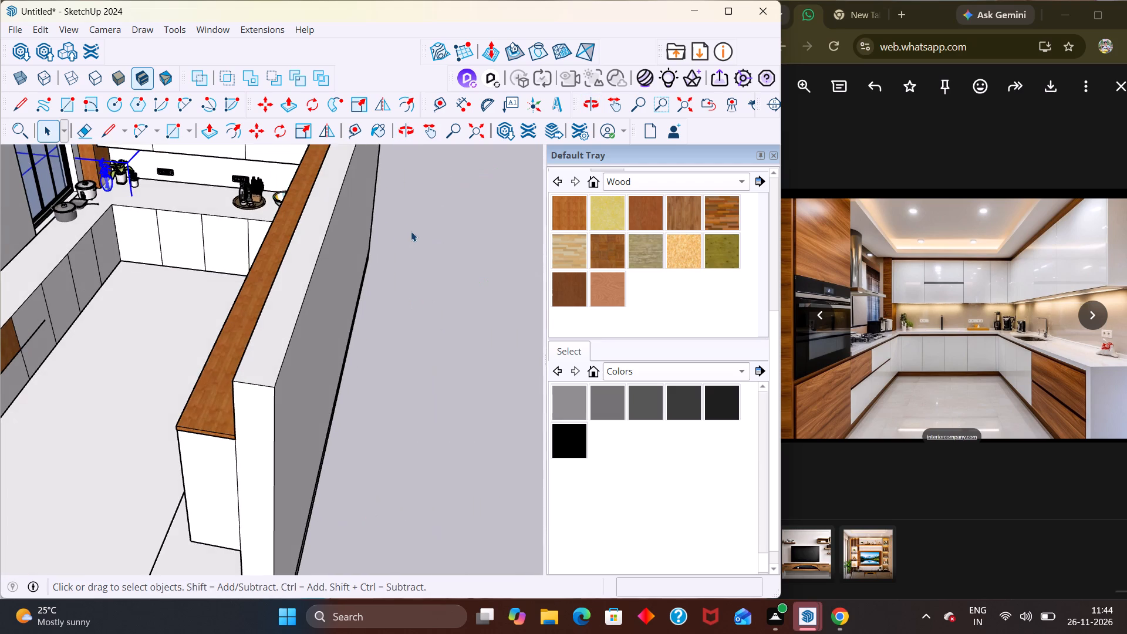
click(411, 231)
Move the black five-burner gas hob out of the downloaded kitchen unit about 30' 11 1/4" onto the window-side counter, beyond the pots.
scroll(411, 231, down, 14)
middle_drag(312, 231, 268, 171)
scroll(411, 163, up, 5)
middle_drag(369, 241, 108, 303)
scroll(158, 295, down, 6)
scroll(388, 267, up, 7)
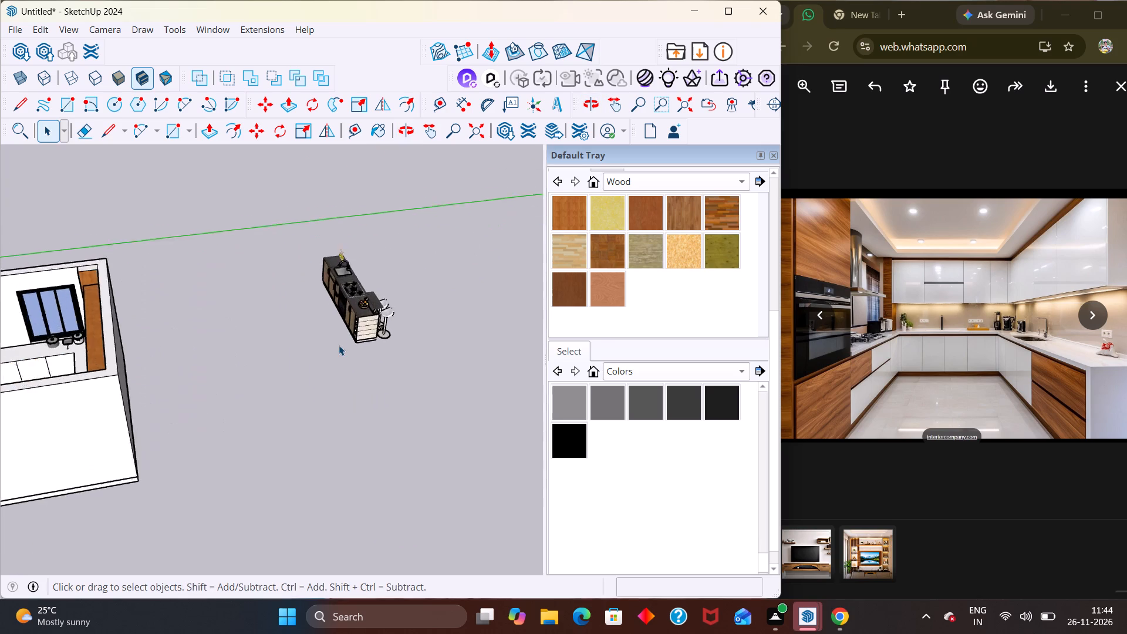
scroll(339, 345, up, 6)
middle_drag(384, 311, 353, 311)
scroll(332, 316, up, 9)
middle_drag(349, 223, 407, 176)
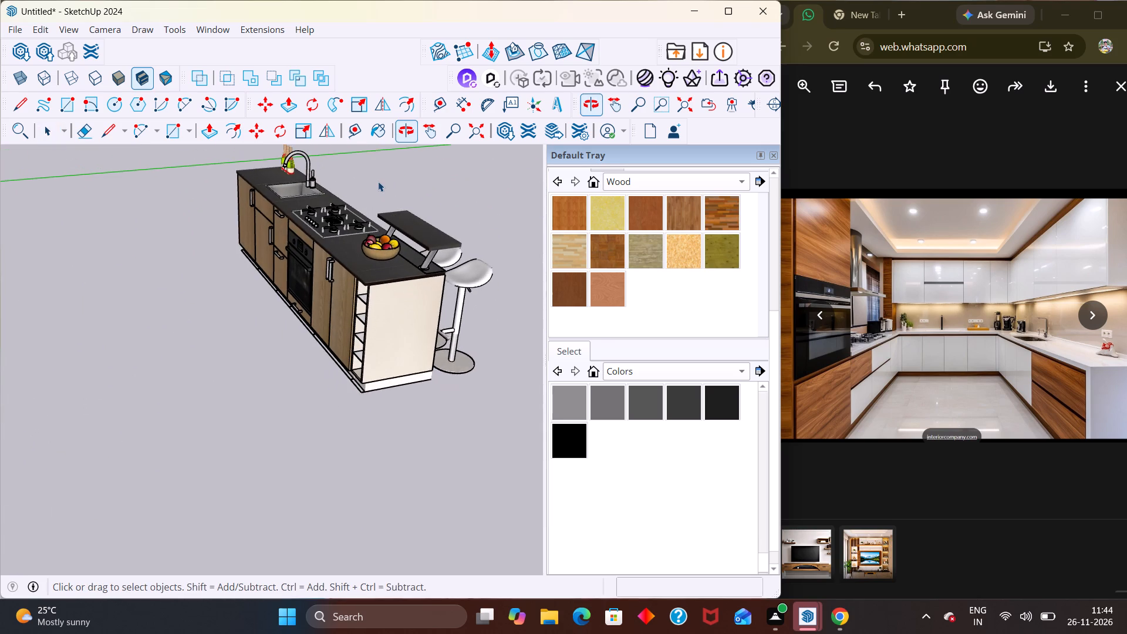
scroll(374, 183, up, 1)
scroll(296, 213, up, 4)
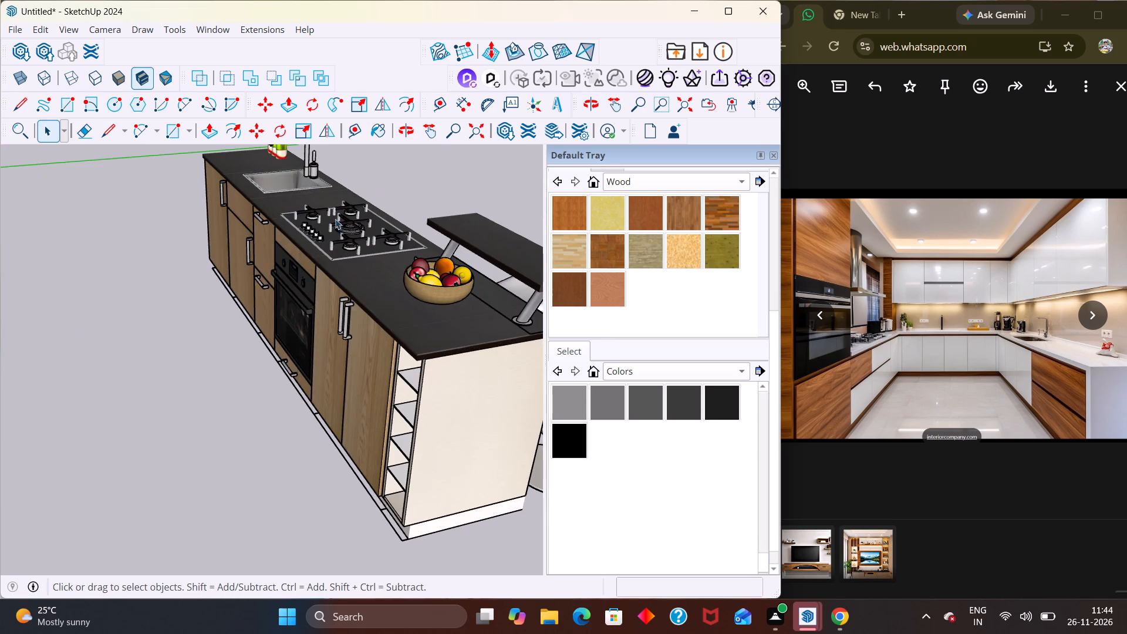
double_click(343, 222)
click(337, 232)
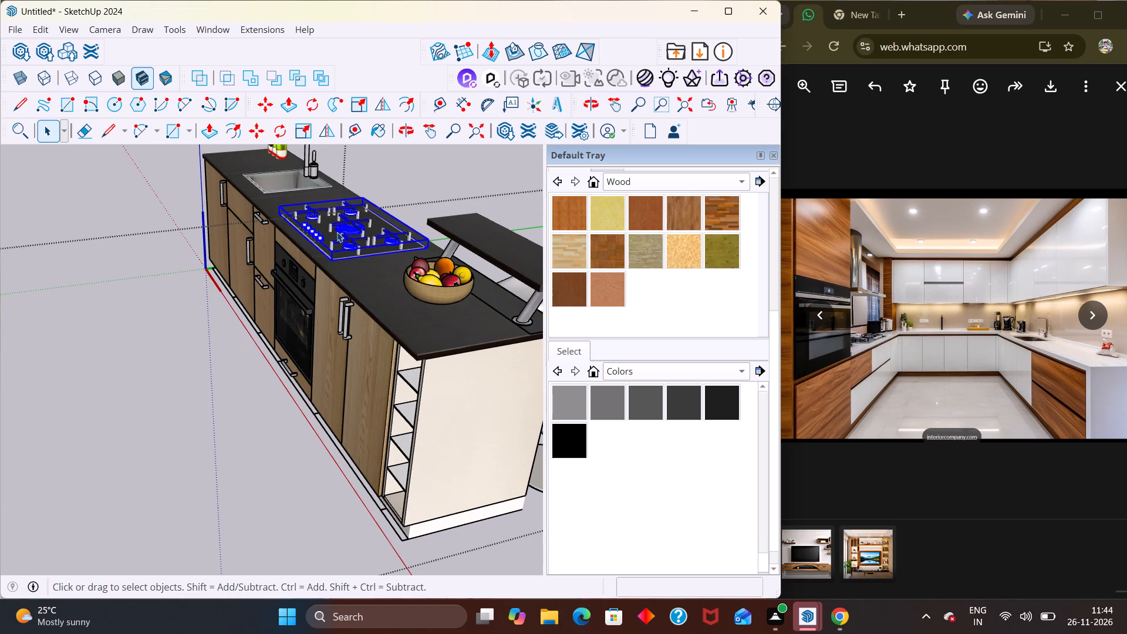
key(m)
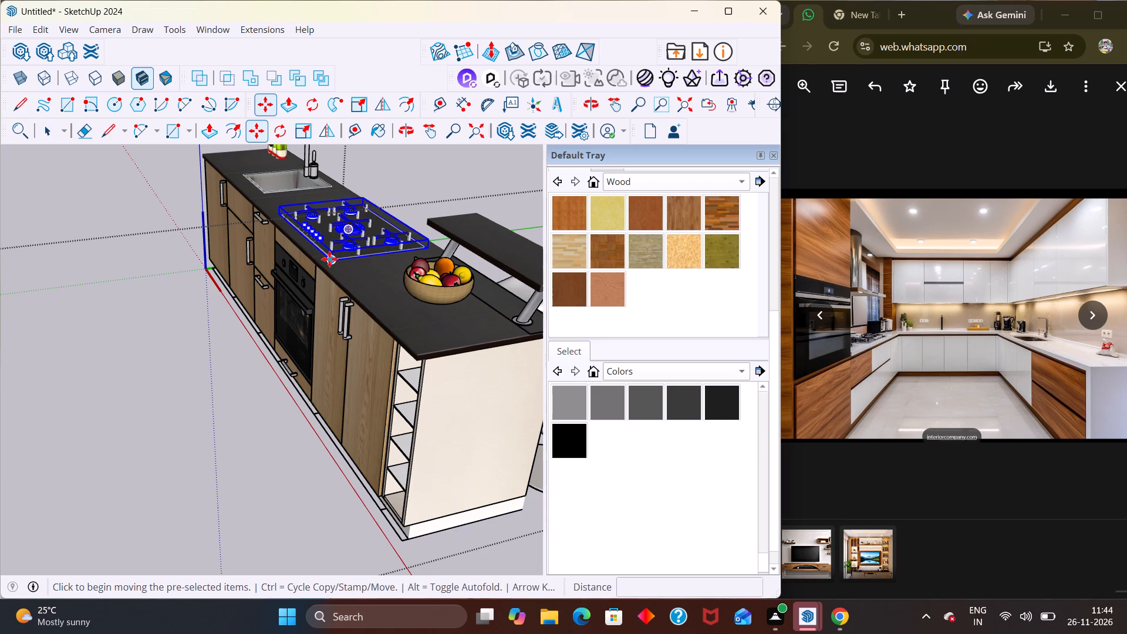
click(328, 259)
scroll(238, 338, down, 12)
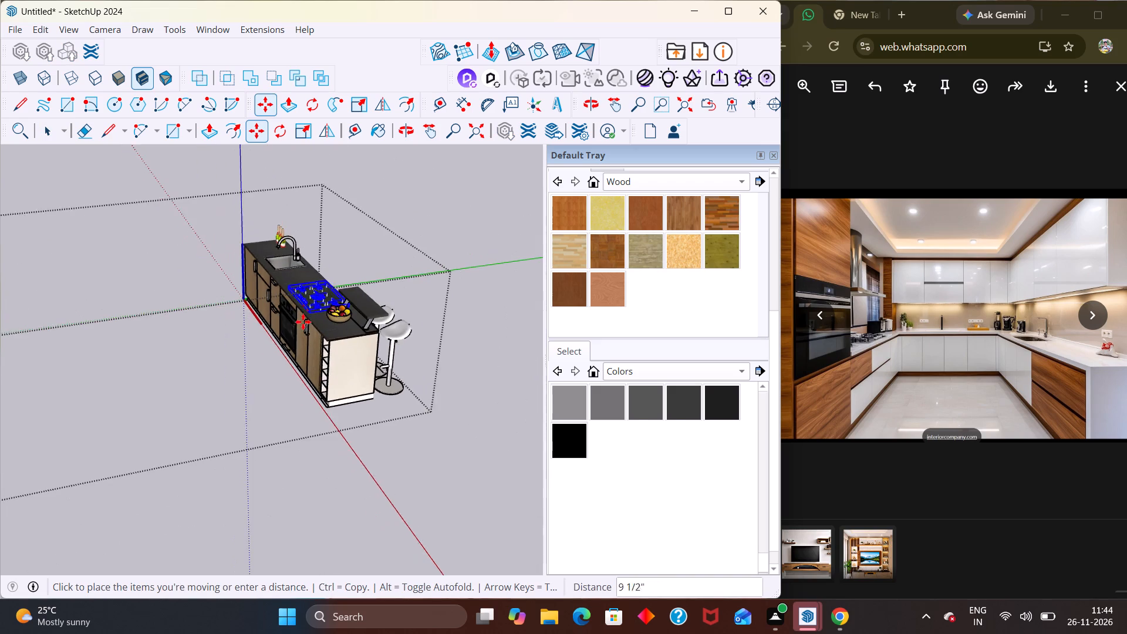
scroll(303, 322, up, 2)
scroll(303, 322, down, 3)
scroll(234, 338, down, 19)
middle_drag(144, 327, 254, 395)
middle_drag(124, 402, 85, 404)
scroll(85, 404, up, 2)
middle_drag(18, 414, 12, 414)
scroll(5, 416, up, 15)
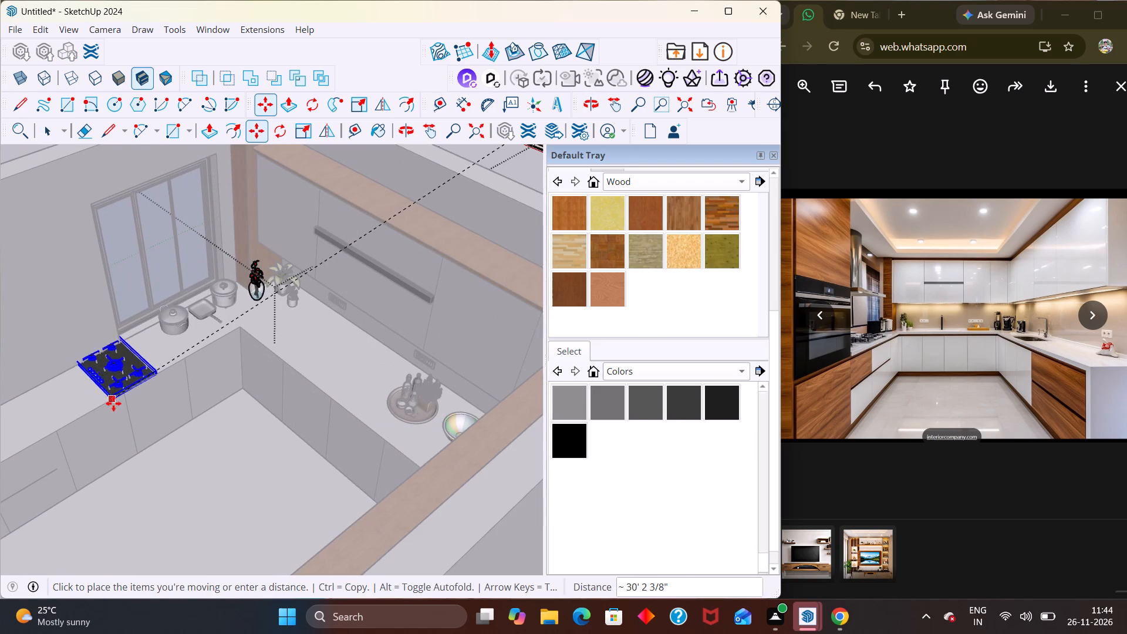
middle_drag(125, 410, 244, 541)
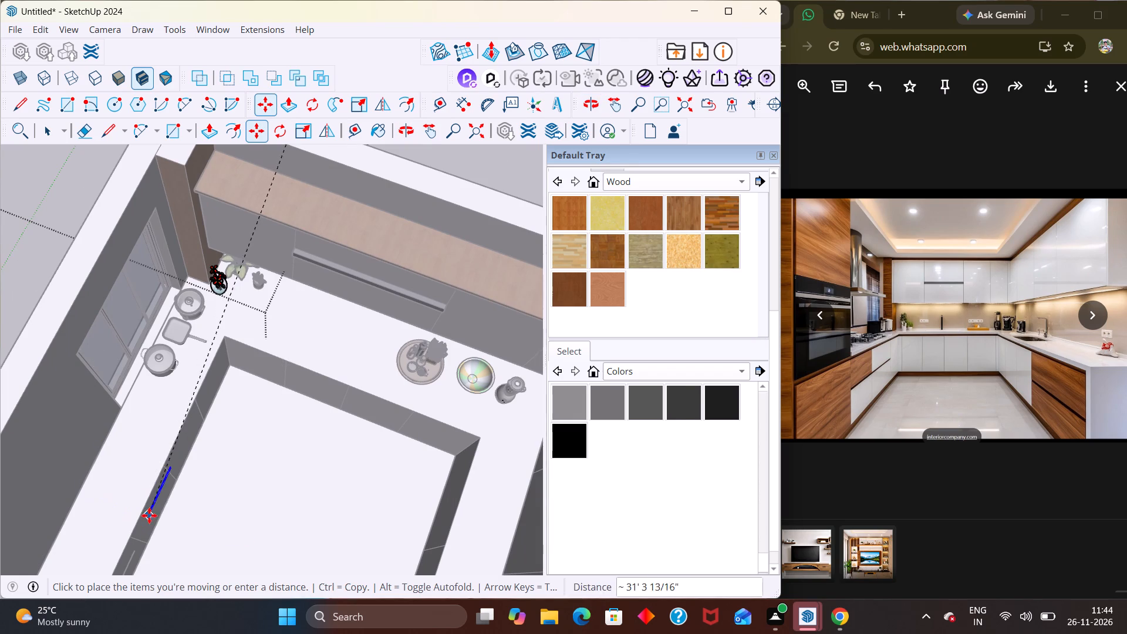
scroll(150, 506, up, 3)
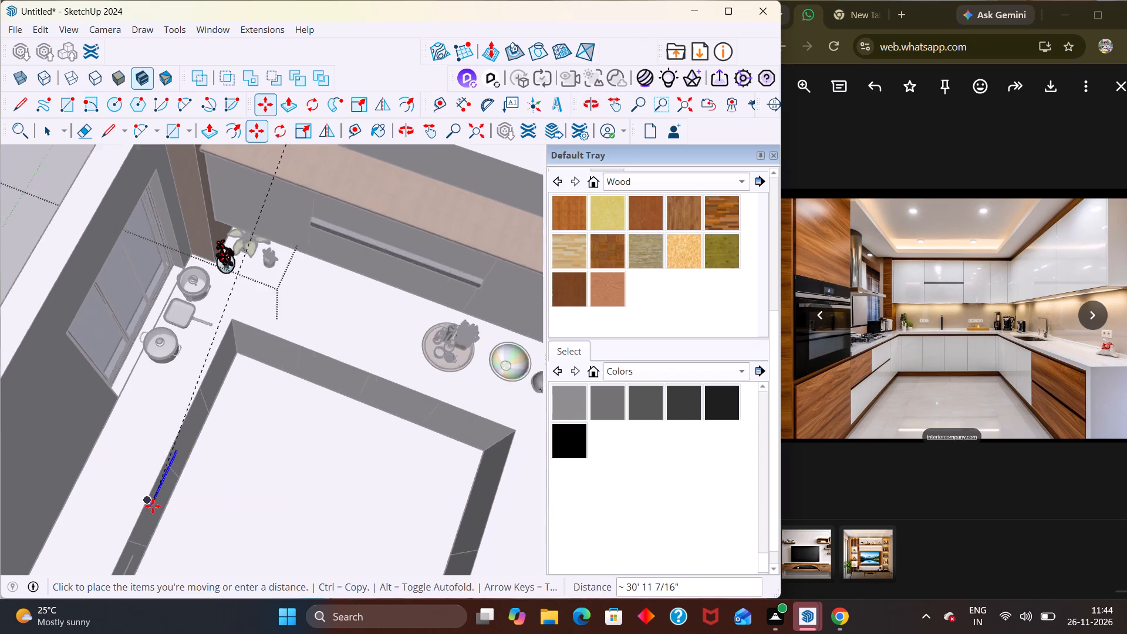
scroll(153, 506, up, 1)
click(143, 496)
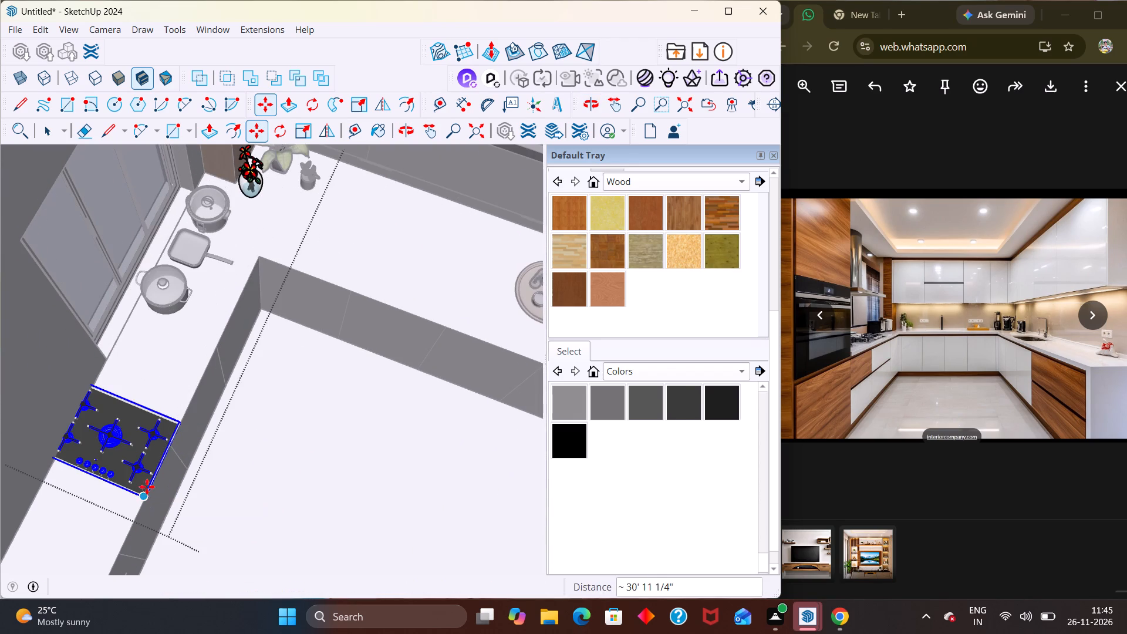
key(space)
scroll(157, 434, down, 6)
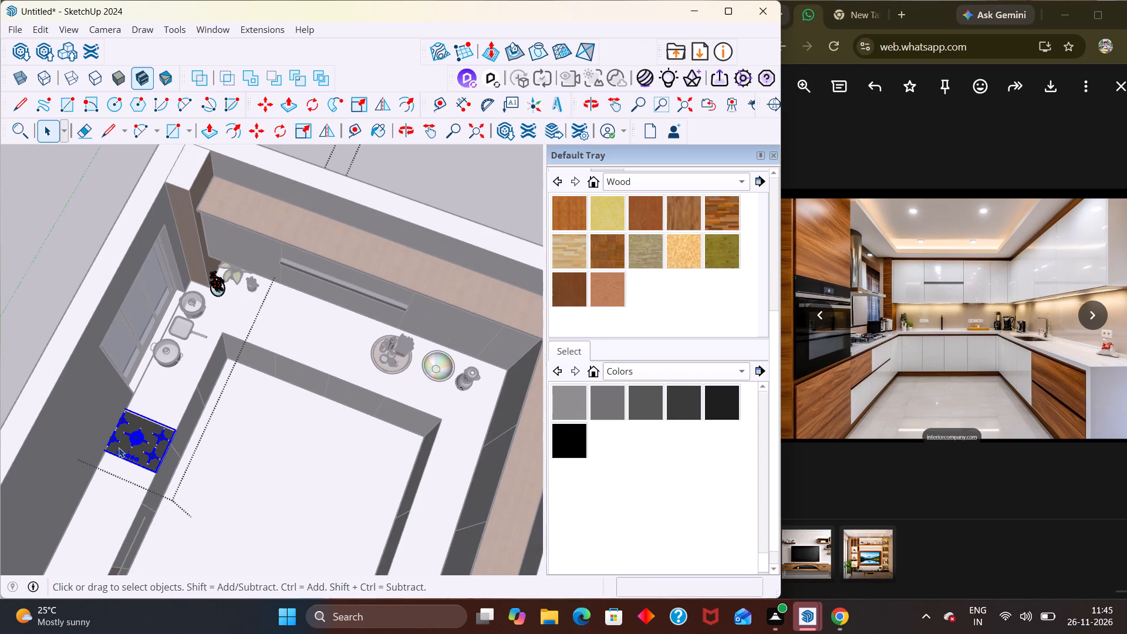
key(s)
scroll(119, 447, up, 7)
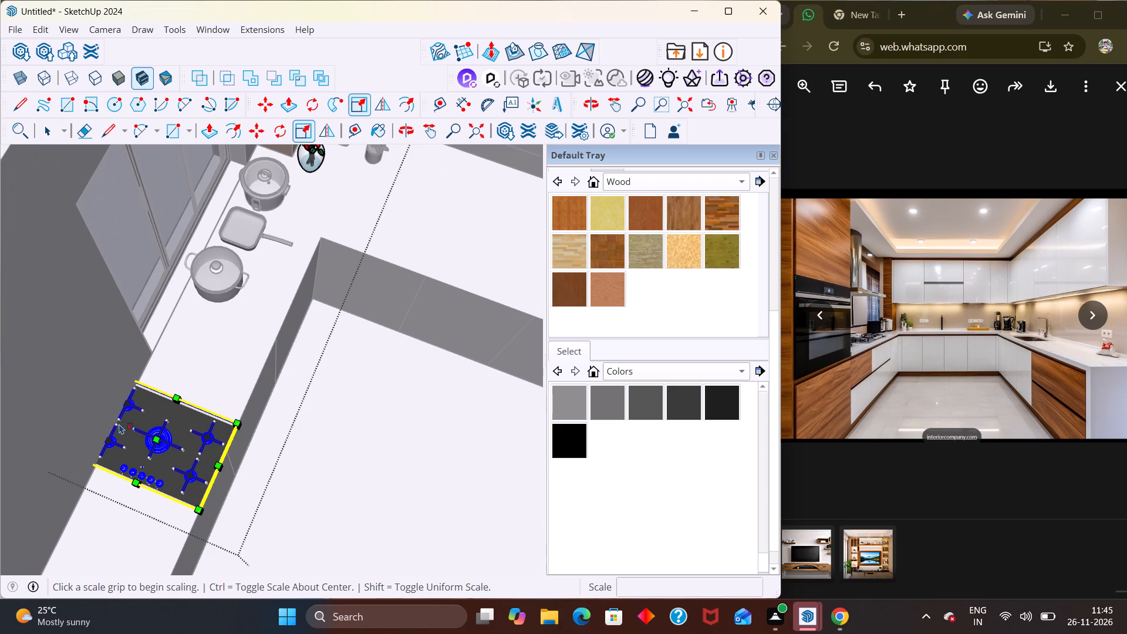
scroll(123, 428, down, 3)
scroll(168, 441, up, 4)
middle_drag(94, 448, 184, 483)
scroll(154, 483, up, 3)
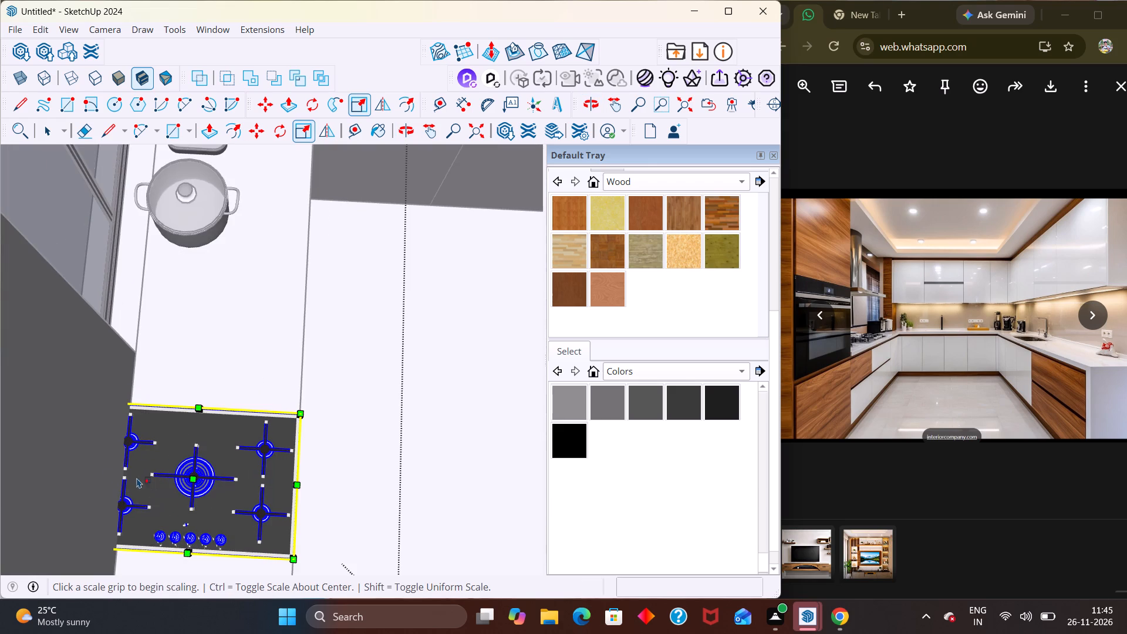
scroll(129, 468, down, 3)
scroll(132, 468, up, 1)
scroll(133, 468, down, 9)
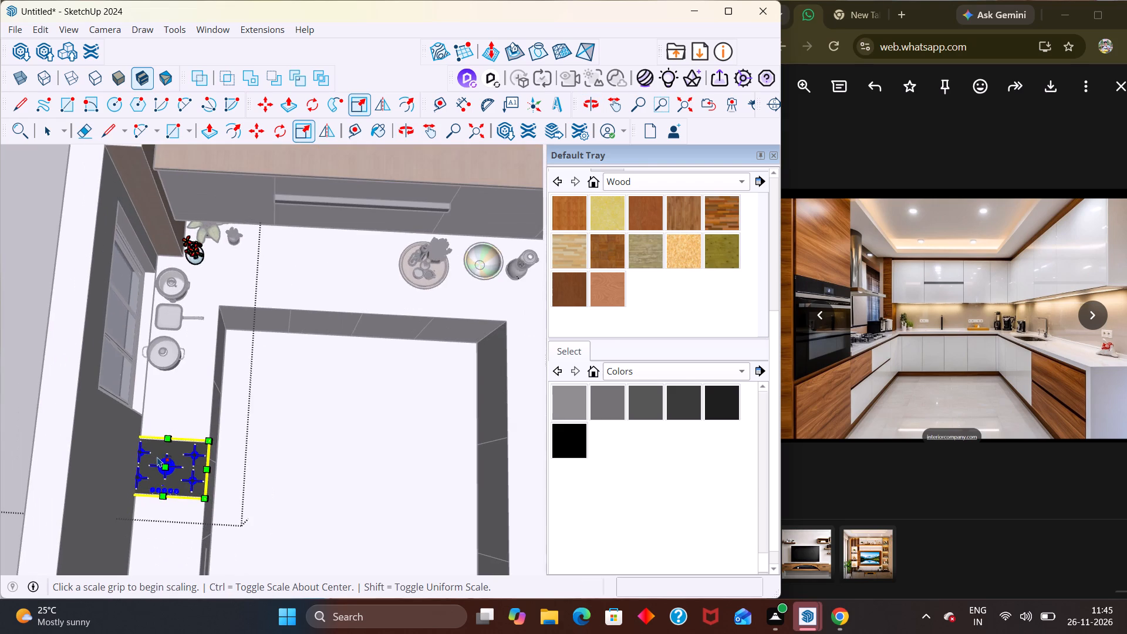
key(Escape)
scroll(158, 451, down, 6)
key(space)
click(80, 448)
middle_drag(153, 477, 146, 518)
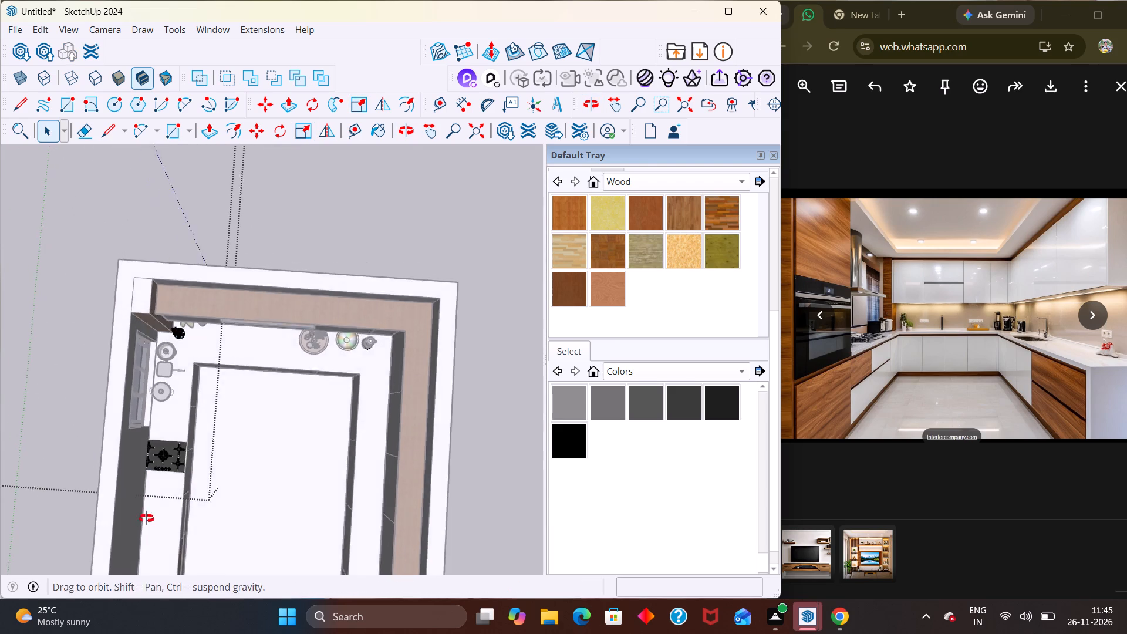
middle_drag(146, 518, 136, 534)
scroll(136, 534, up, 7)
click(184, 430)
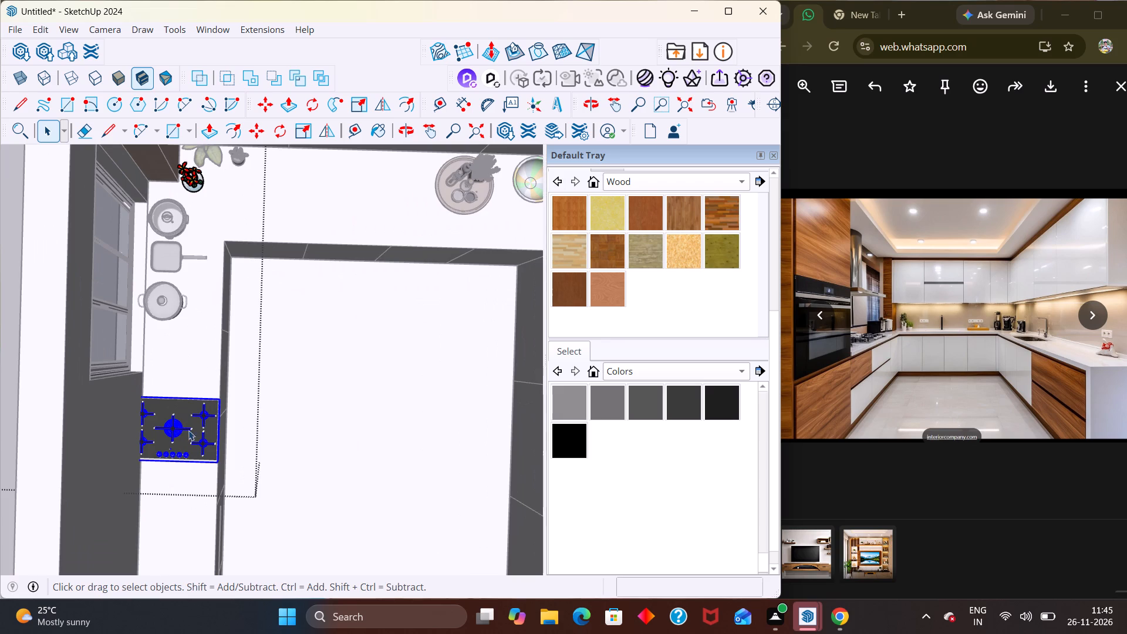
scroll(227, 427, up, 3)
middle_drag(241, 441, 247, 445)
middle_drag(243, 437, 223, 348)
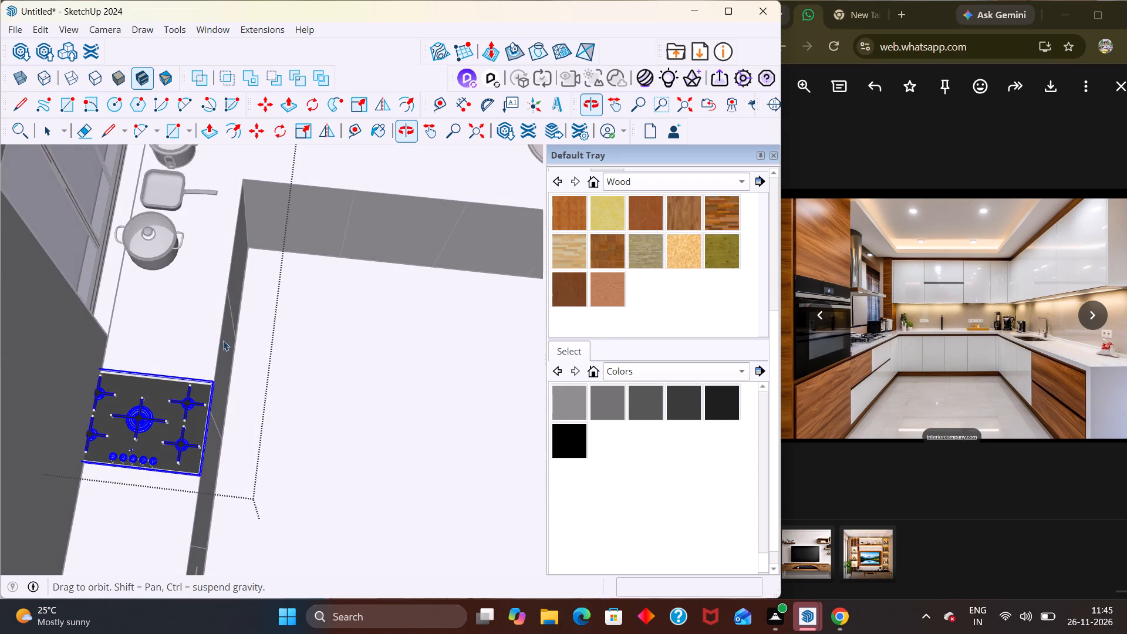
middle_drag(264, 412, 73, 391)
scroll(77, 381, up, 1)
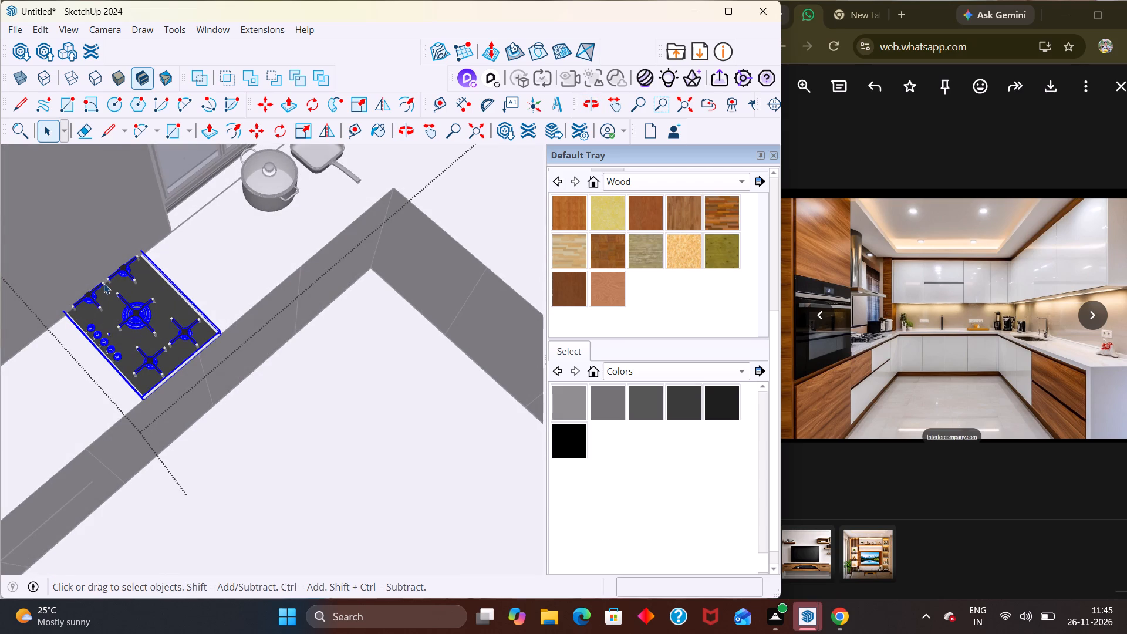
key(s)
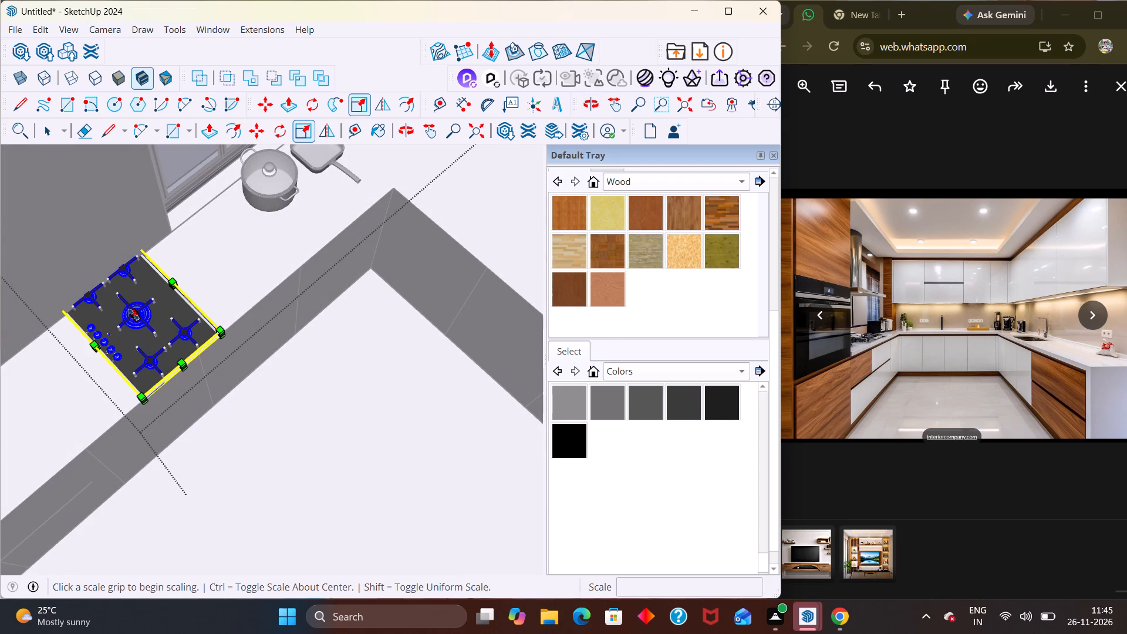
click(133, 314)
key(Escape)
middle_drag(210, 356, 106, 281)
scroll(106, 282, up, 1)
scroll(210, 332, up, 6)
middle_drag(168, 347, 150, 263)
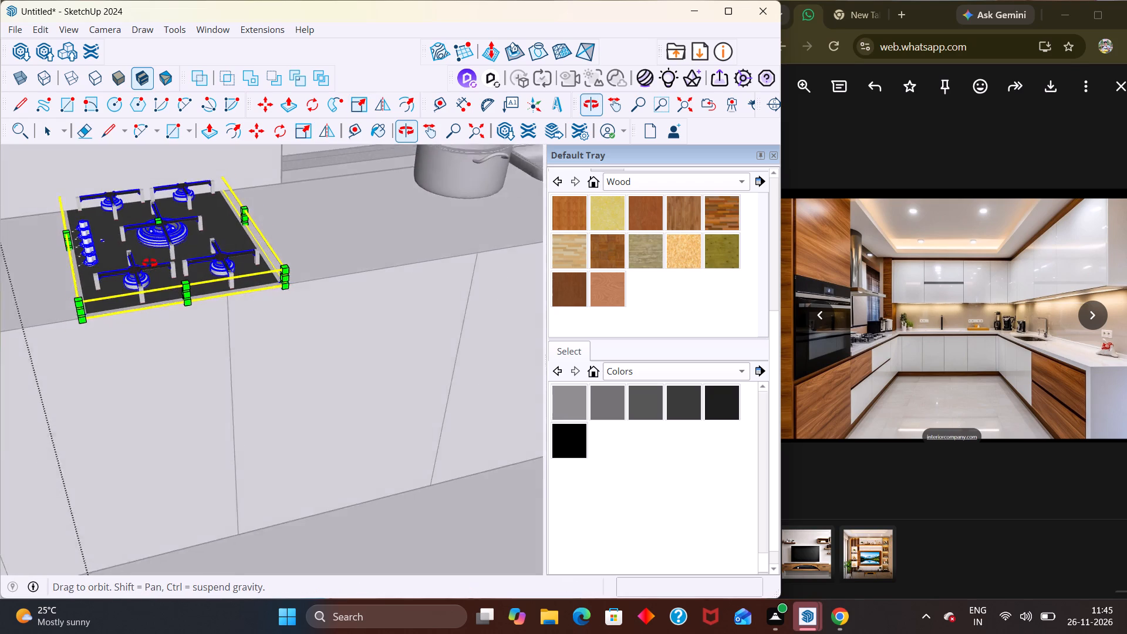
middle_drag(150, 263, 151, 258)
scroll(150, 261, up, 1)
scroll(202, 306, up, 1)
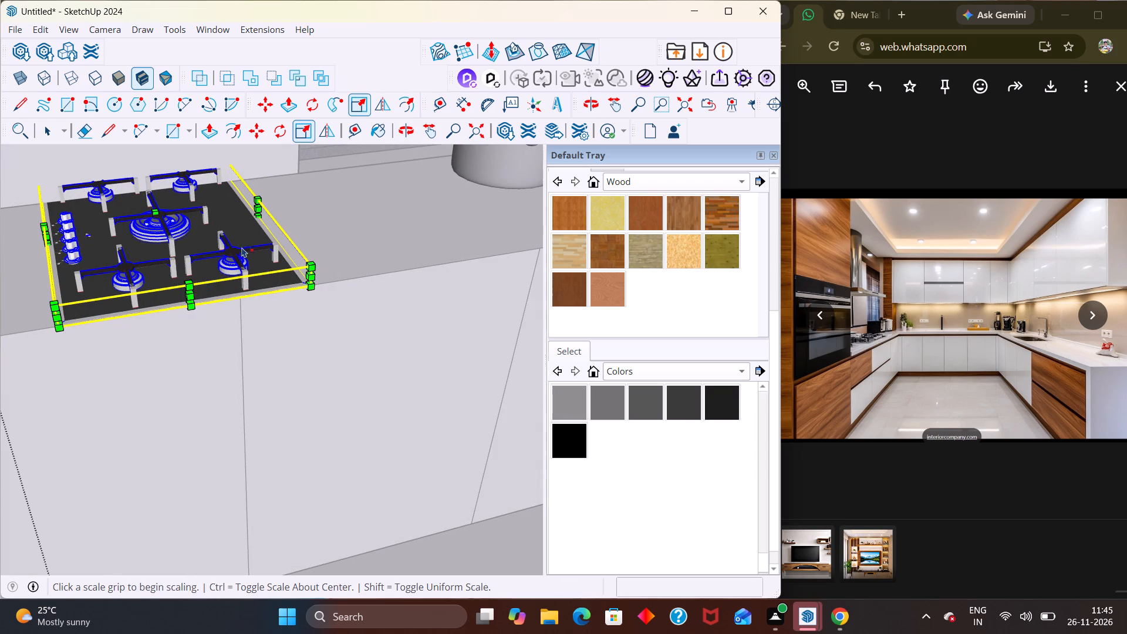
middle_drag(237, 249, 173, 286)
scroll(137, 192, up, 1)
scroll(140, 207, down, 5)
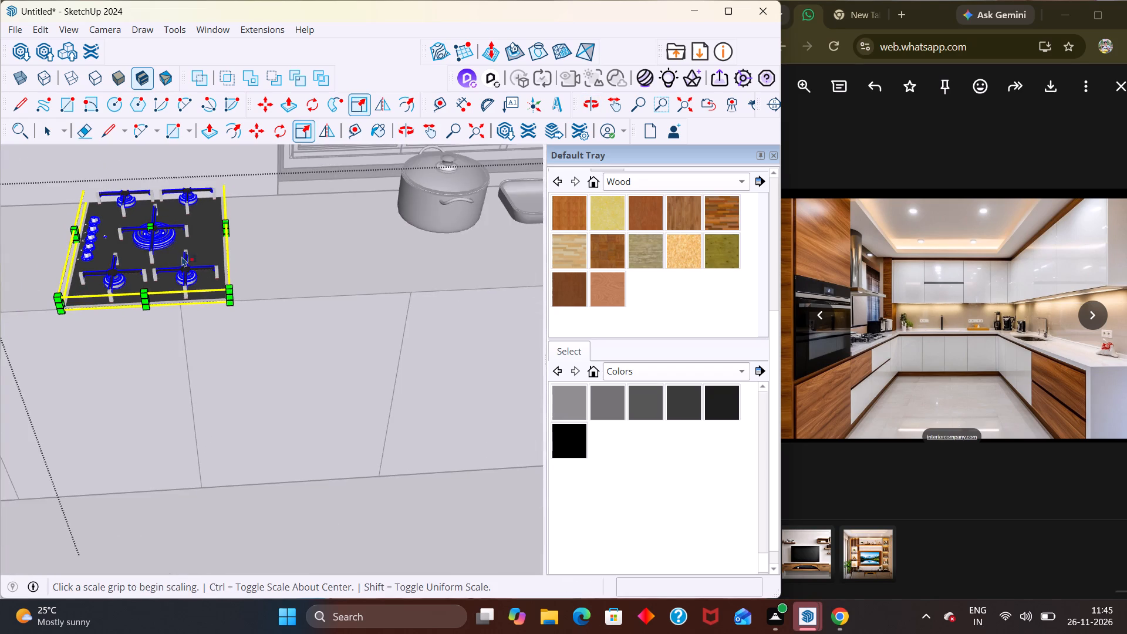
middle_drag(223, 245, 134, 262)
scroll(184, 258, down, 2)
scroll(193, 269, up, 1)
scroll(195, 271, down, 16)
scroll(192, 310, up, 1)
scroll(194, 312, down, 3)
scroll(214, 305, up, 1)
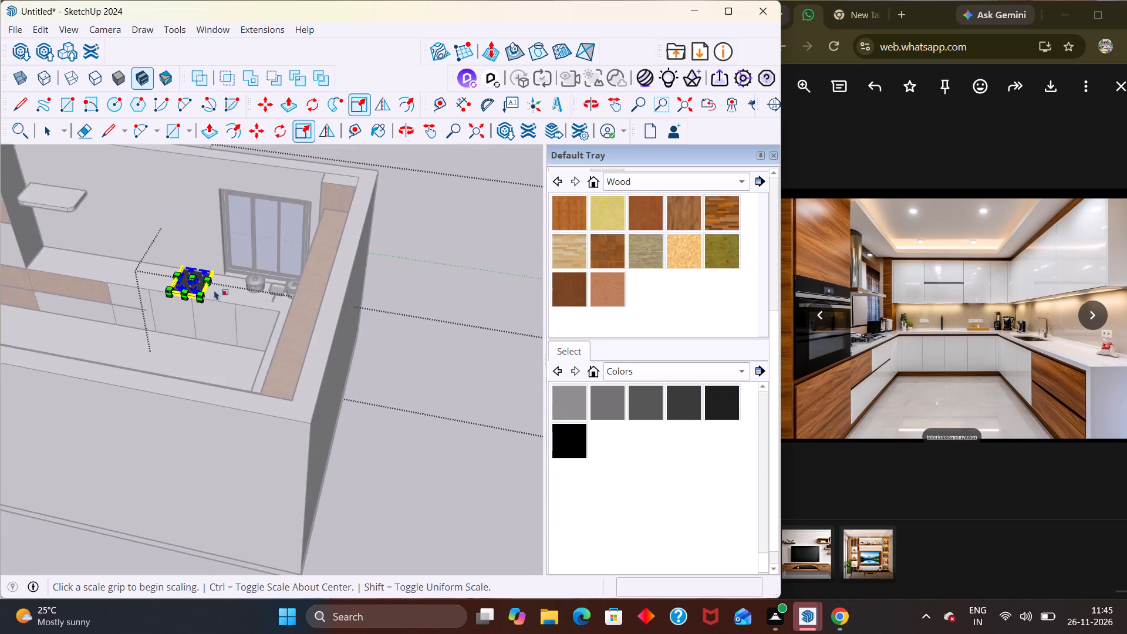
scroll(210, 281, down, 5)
Deselect the hob and leave the downloaded kitchen unit's editing mode.
key(space)
click(260, 170)
Examine the hob's placement on the window-side counter in relation to the pots, plants and surrounding cabinets.
middle_drag(232, 258, 455, 203)
scroll(1, 369, up, 1)
middle_drag(2, 374, 113, 484)
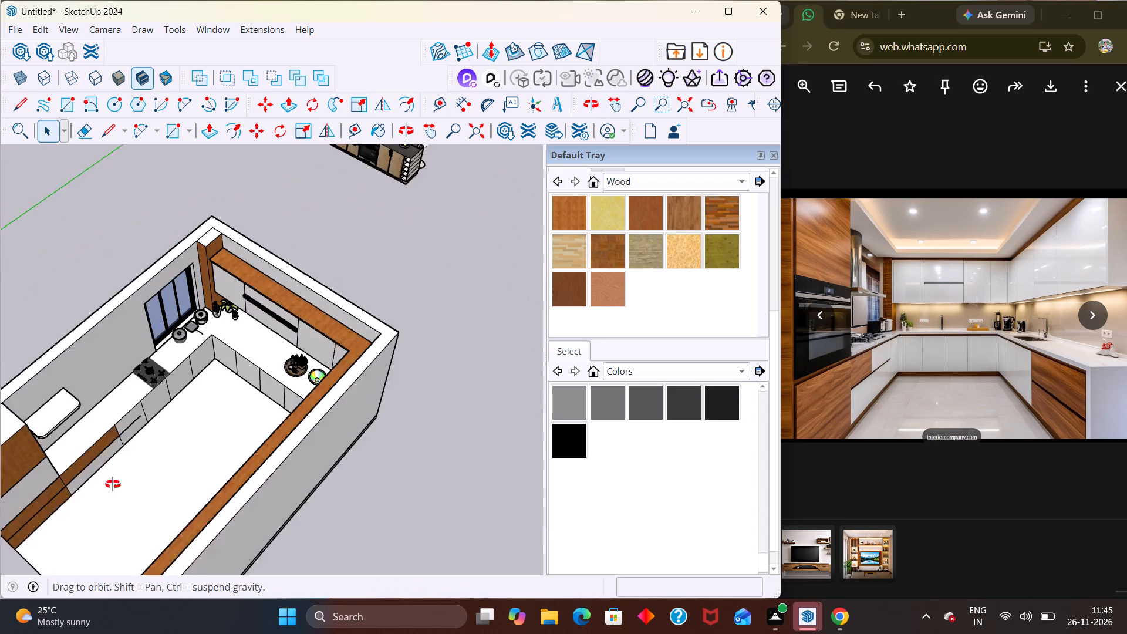
middle_drag(113, 484, 136, 462)
scroll(132, 430, up, 11)
scroll(141, 387, down, 3)
scroll(147, 393, up, 1)
scroll(152, 395, down, 2)
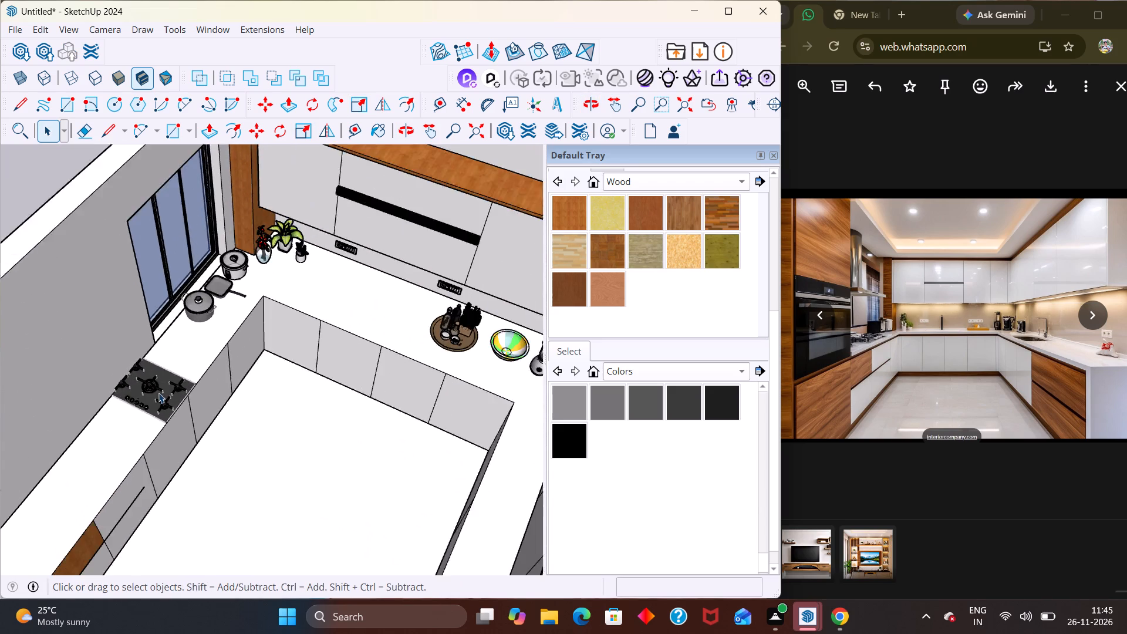
scroll(158, 393, down, 3)
scroll(164, 374, up, 1)
scroll(167, 376, down, 10)
middle_drag(170, 368, 220, 257)
scroll(220, 258, up, 2)
middle_drag(216, 289, 258, 411)
scroll(233, 231, up, 4)
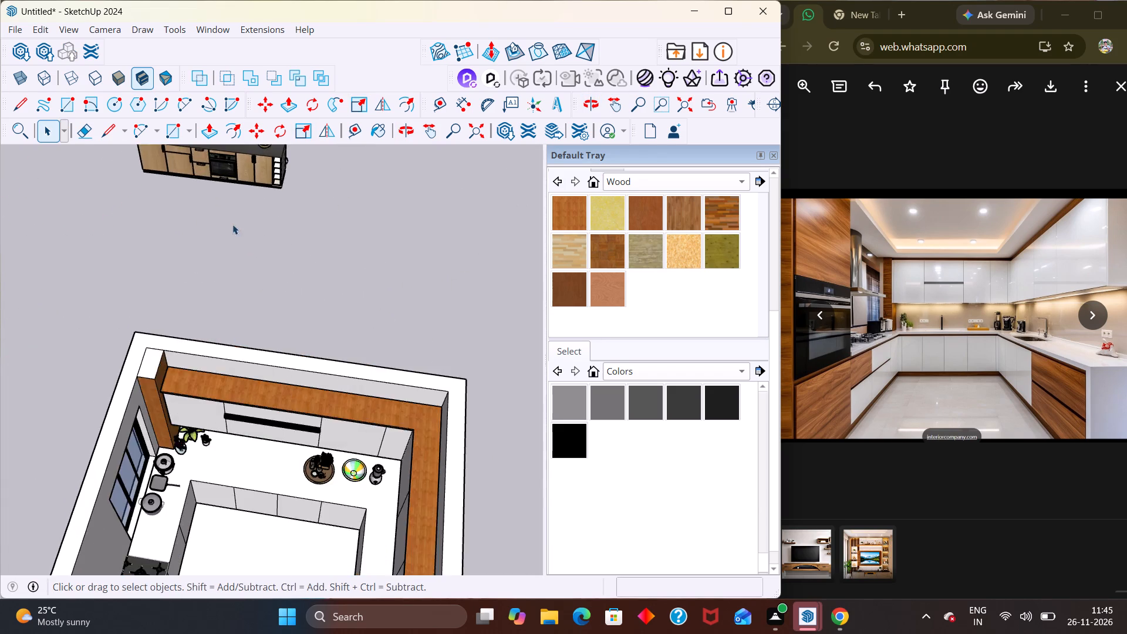
Open the downloaded kitchen unit for editing and select the three champagne bottles beside its sink for moving.
scroll(235, 238, down, 10)
middle_drag(265, 230, 203, 129)
scroll(264, 230, down, 1)
scroll(207, 140, up, 11)
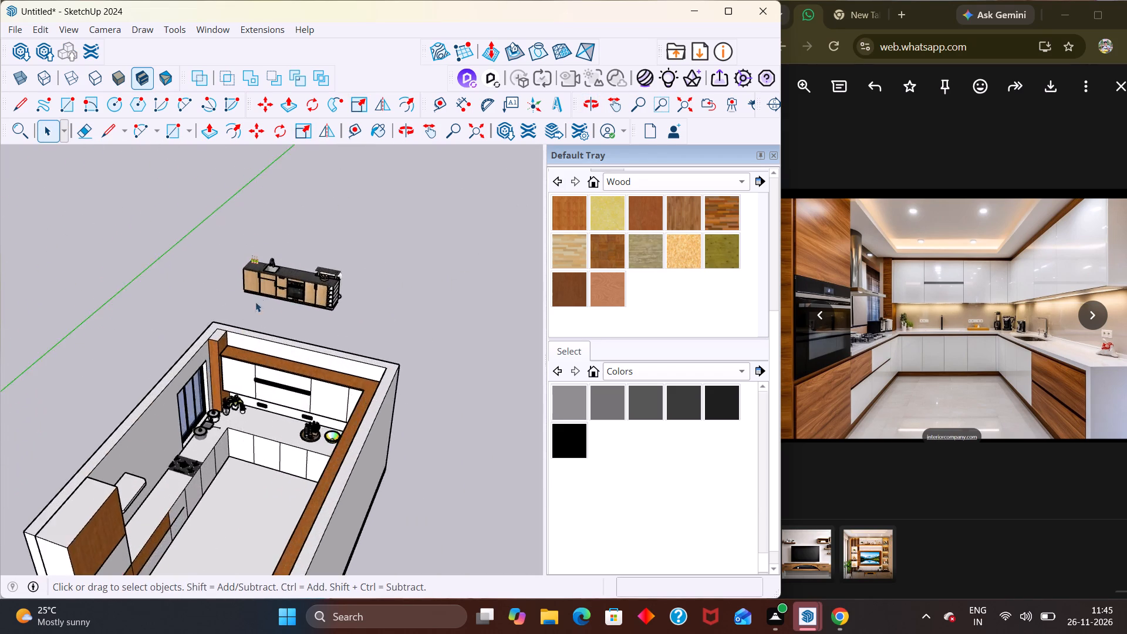
scroll(255, 302, up, 7)
middle_drag(294, 226, 218, 236)
scroll(280, 212, up, 4)
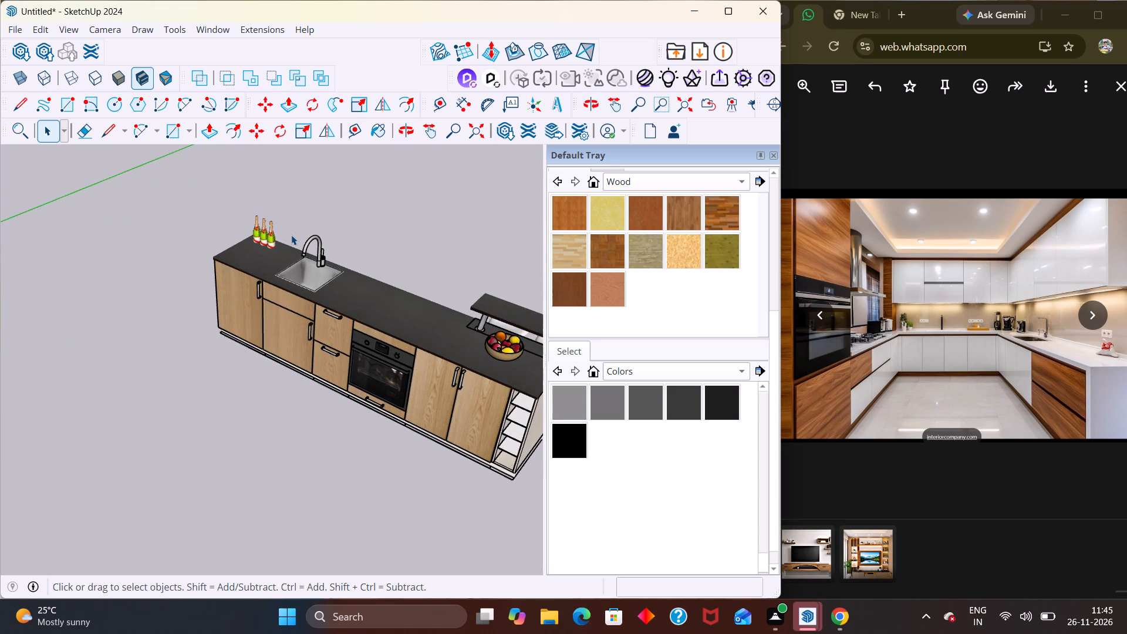
middle_drag(441, 311, 464, 313)
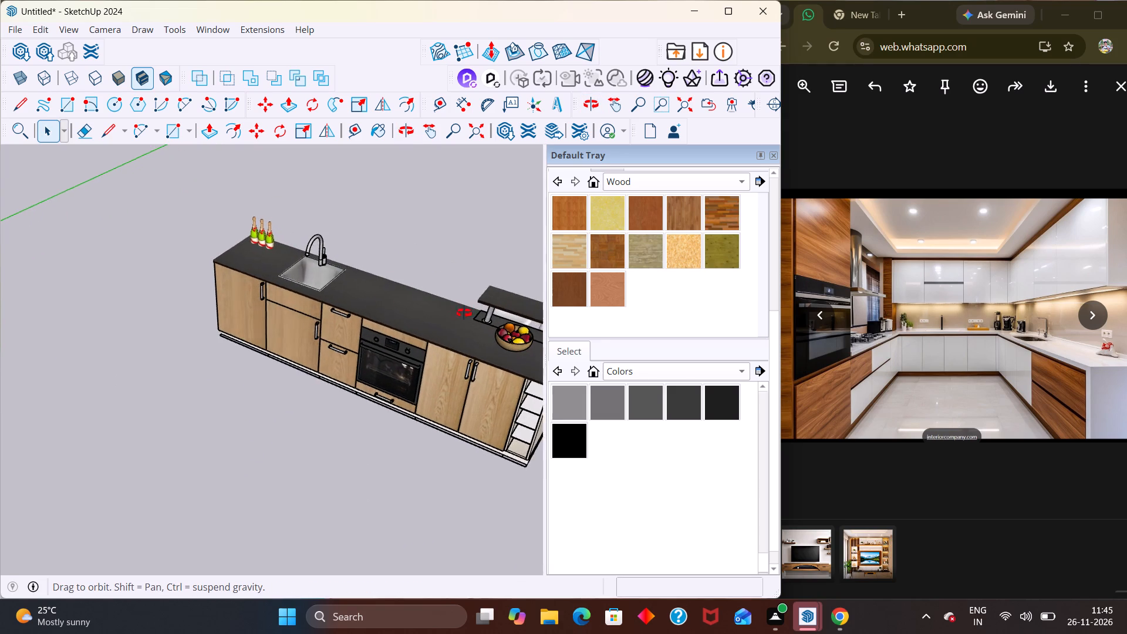
middle_drag(464, 313, 306, 284)
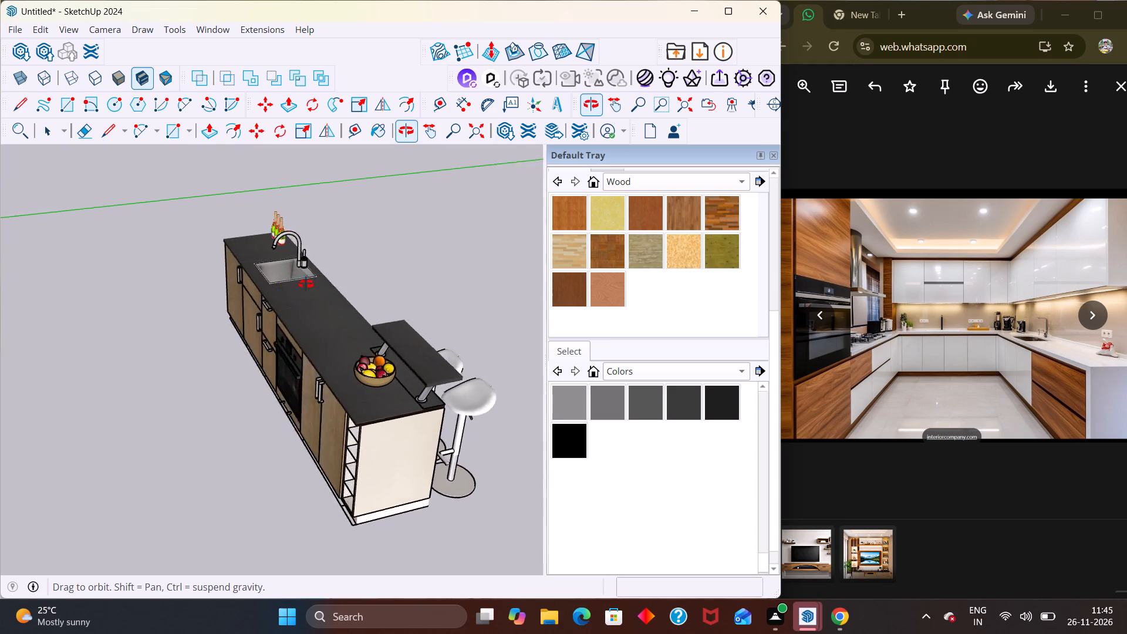
middle_drag(306, 284, 536, 236)
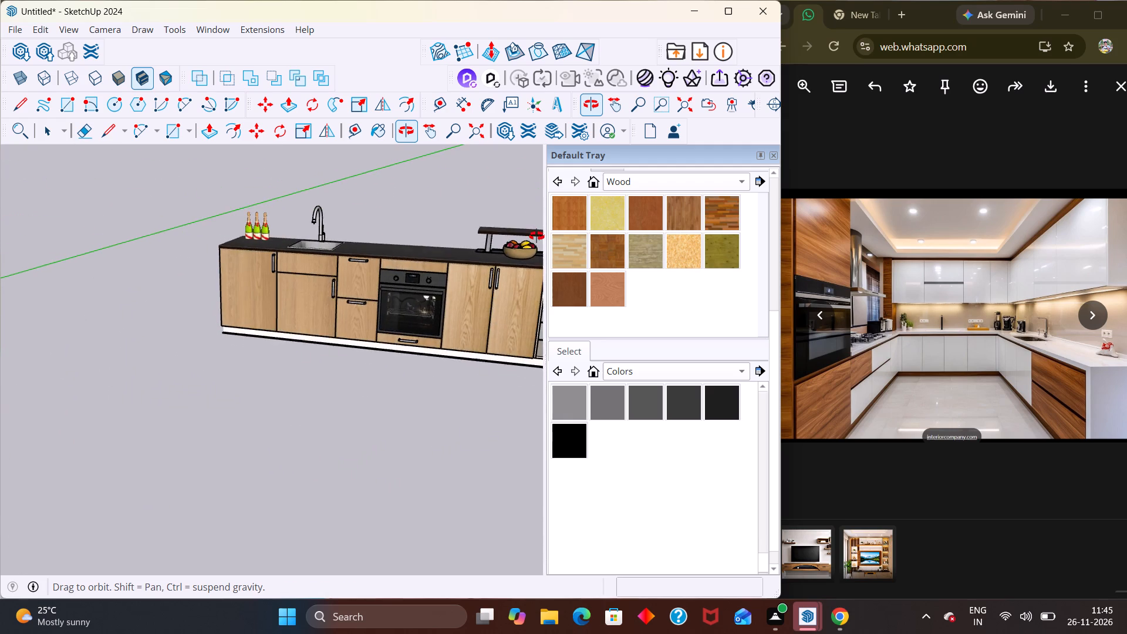
middle_drag(536, 236, 535, 234)
scroll(291, 223, up, 4)
click(252, 229)
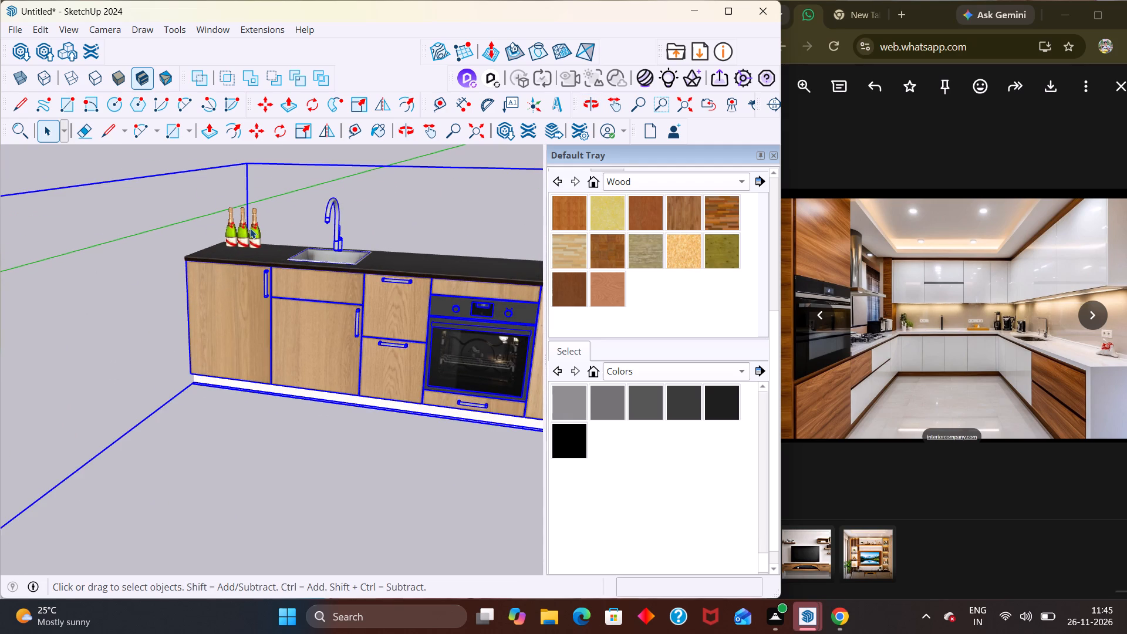
double_click(250, 228)
double_click(227, 233)
click(245, 234)
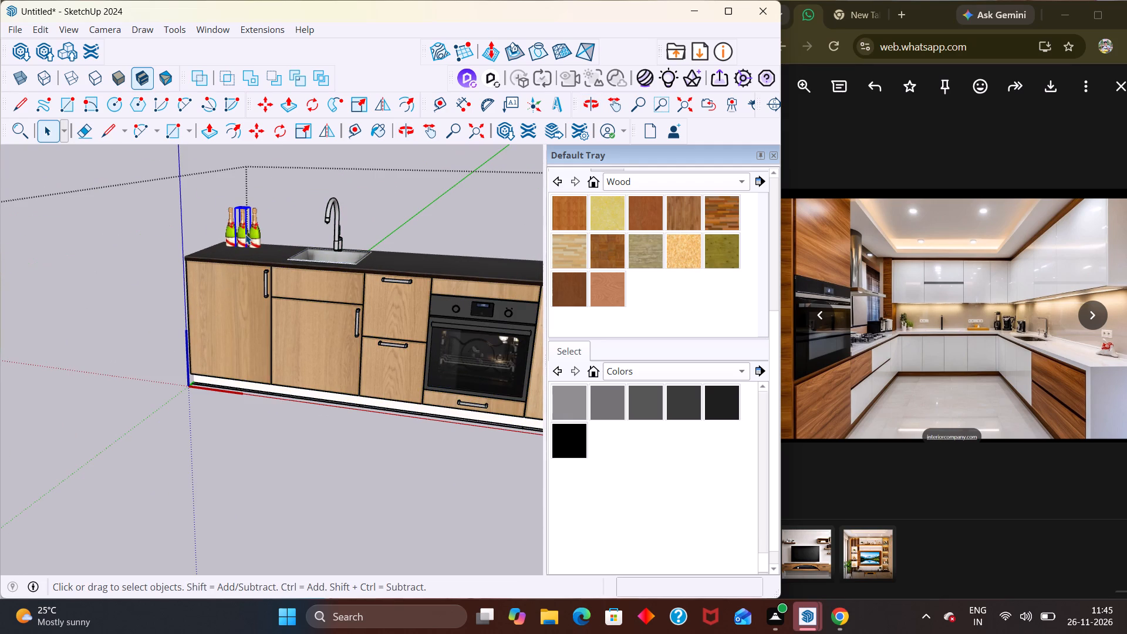
click(253, 232)
shift+click(238, 230)
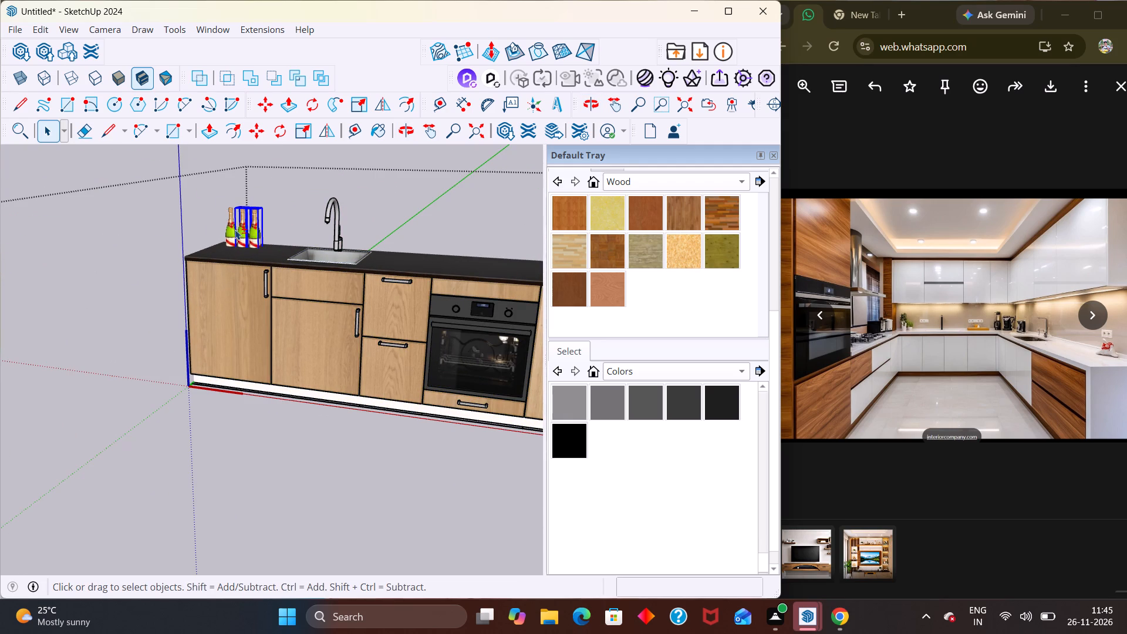
shift+click(218, 230)
shift+click(227, 231)
key(m)
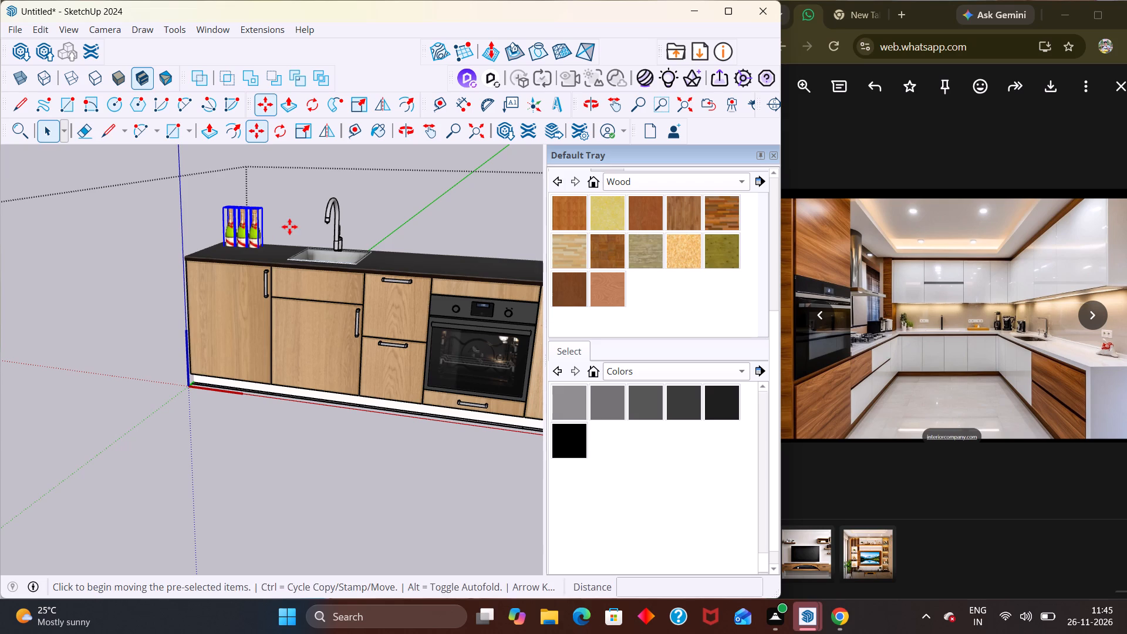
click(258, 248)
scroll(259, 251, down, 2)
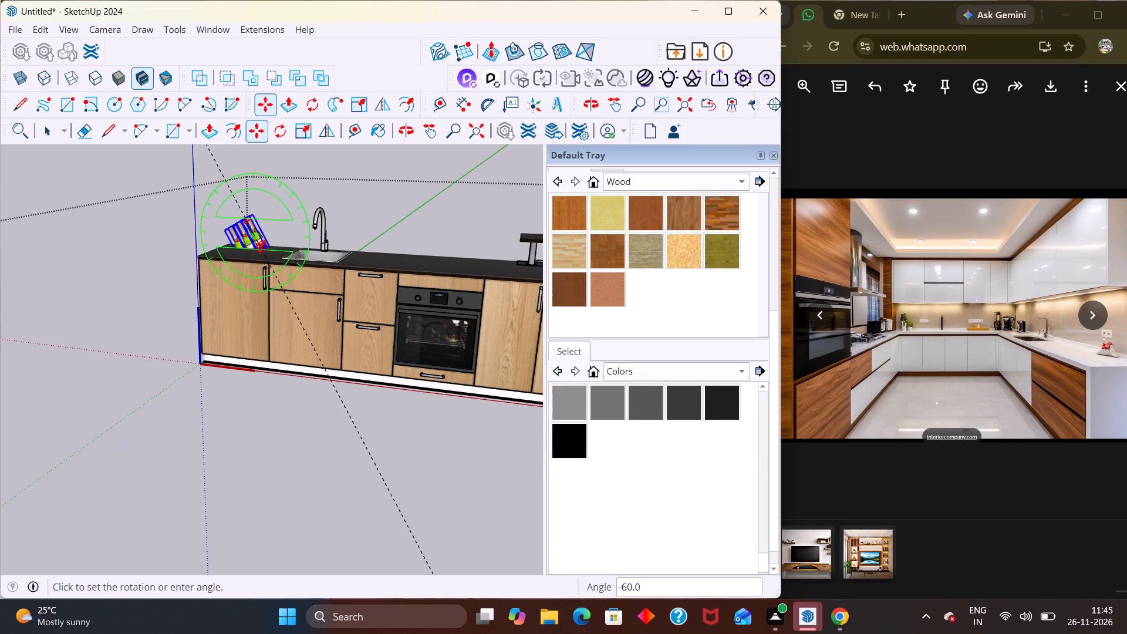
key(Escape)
Move the three champagne bottles about 31' onto the window-side counter, between the pots and the gas hob.
scroll(262, 247, up, 1)
scroll(262, 247, down, 1)
scroll(262, 247, up, 9)
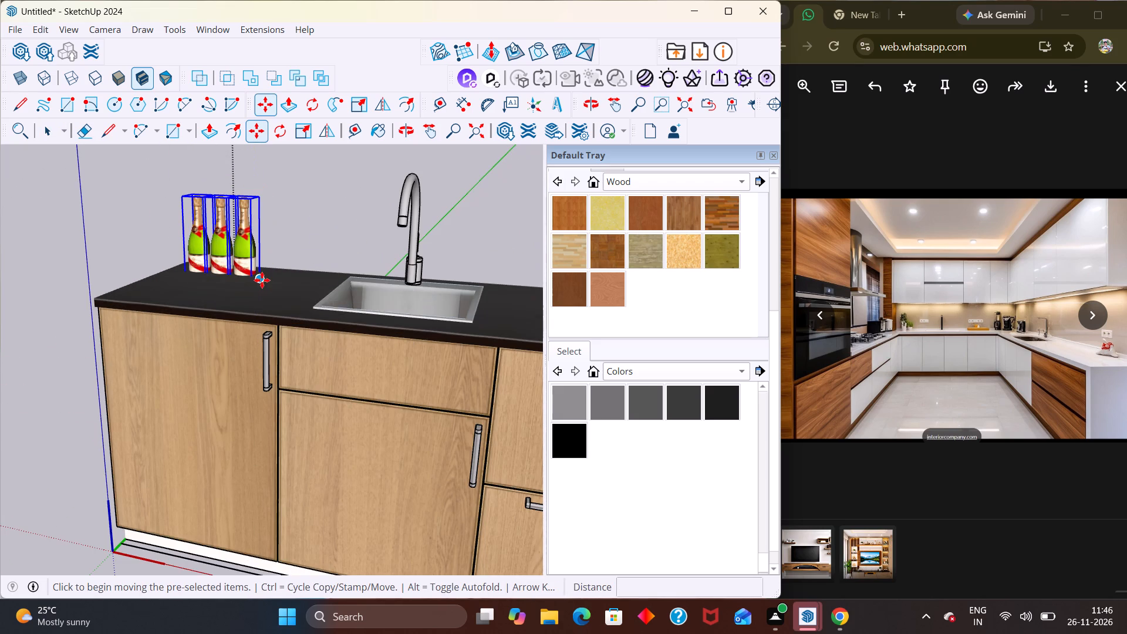
click(262, 280)
scroll(262, 279, down, 20)
scroll(262, 279, down, 9)
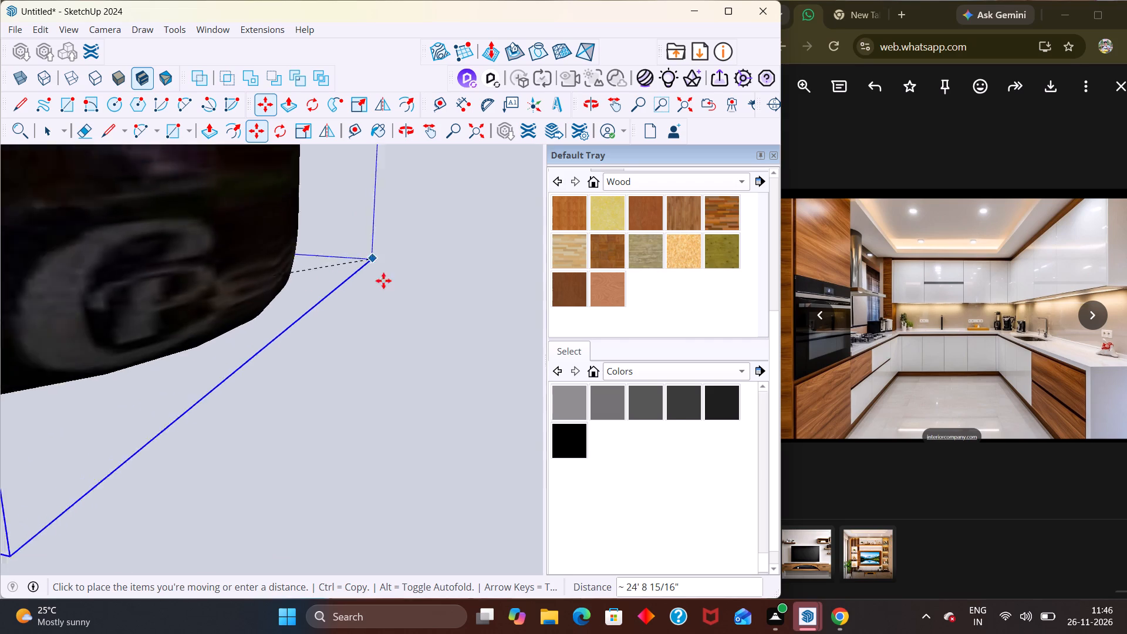
scroll(383, 281, down, 12)
scroll(238, 321, up, 1)
scroll(238, 322, down, 20)
scroll(238, 322, down, 7)
scroll(369, 280, up, 1)
scroll(369, 284, down, 2)
scroll(368, 295, up, 3)
scroll(368, 296, down, 3)
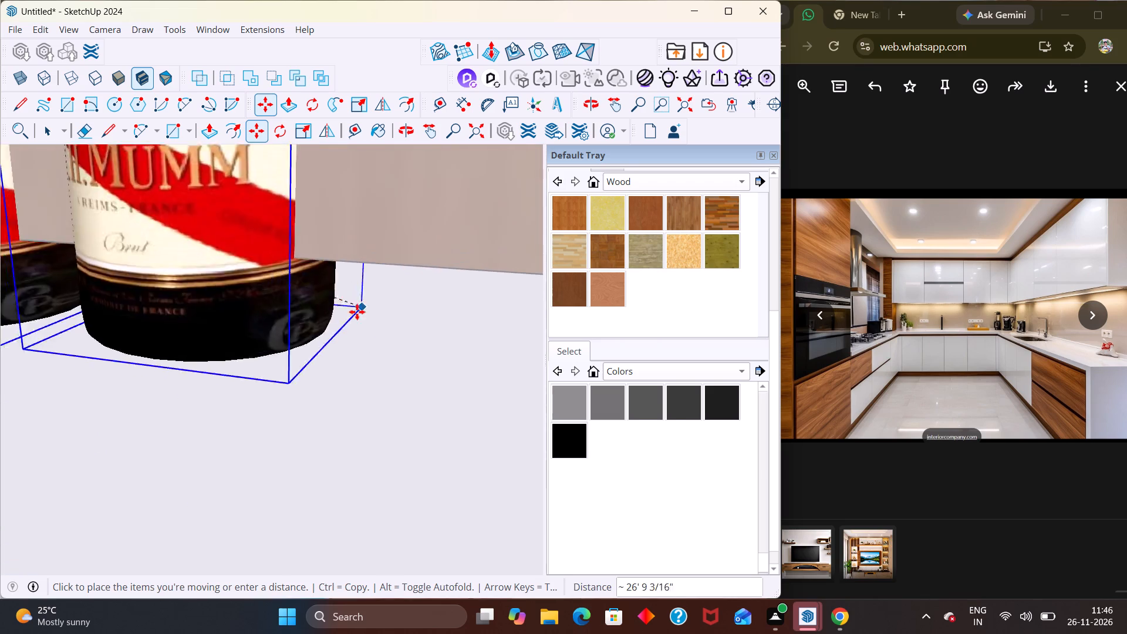
scroll(357, 312, down, 5)
key(shift+z)
scroll(339, 303, down, 6)
scroll(350, 288, up, 3)
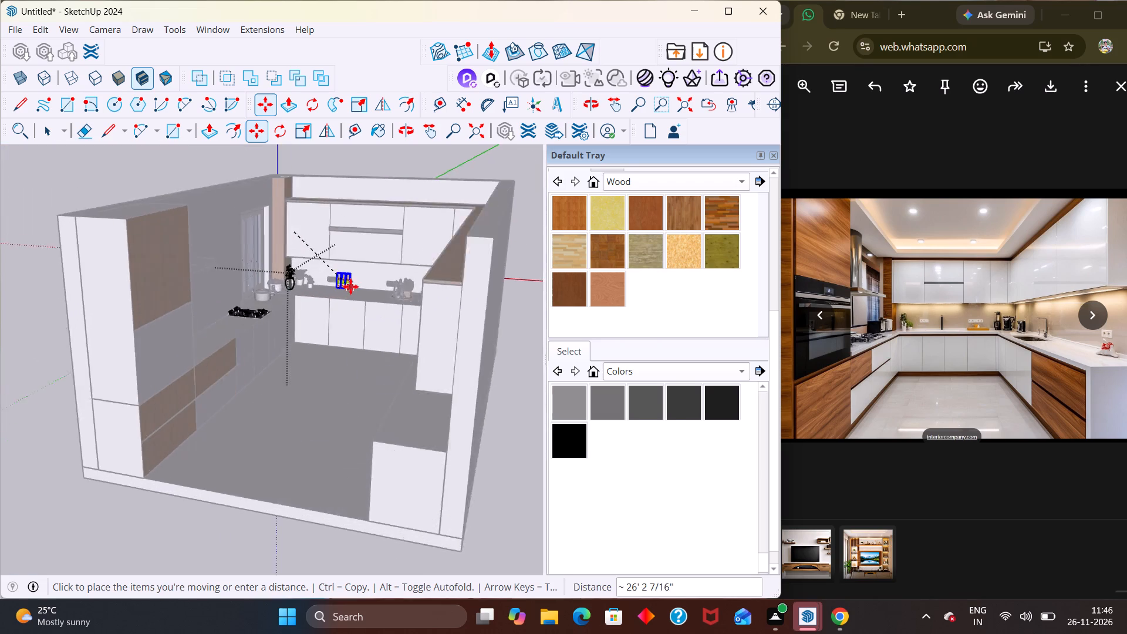
scroll(350, 286, up, 6)
scroll(346, 288, down, 1)
scroll(299, 281, up, 9)
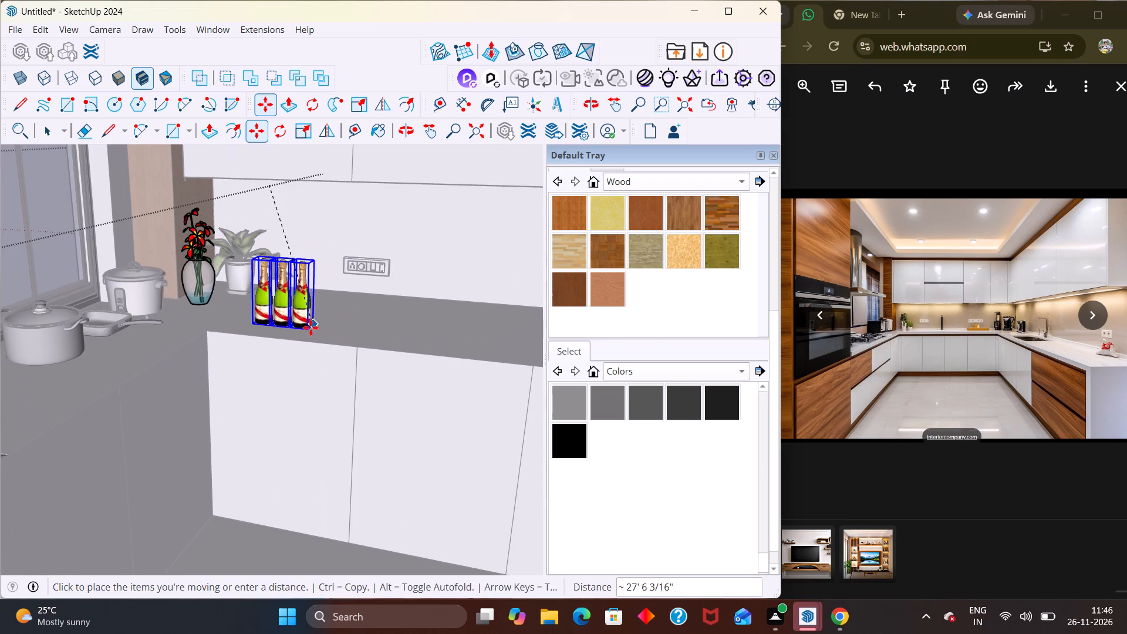
scroll(260, 331, down, 6)
scroll(416, 343, down, 4)
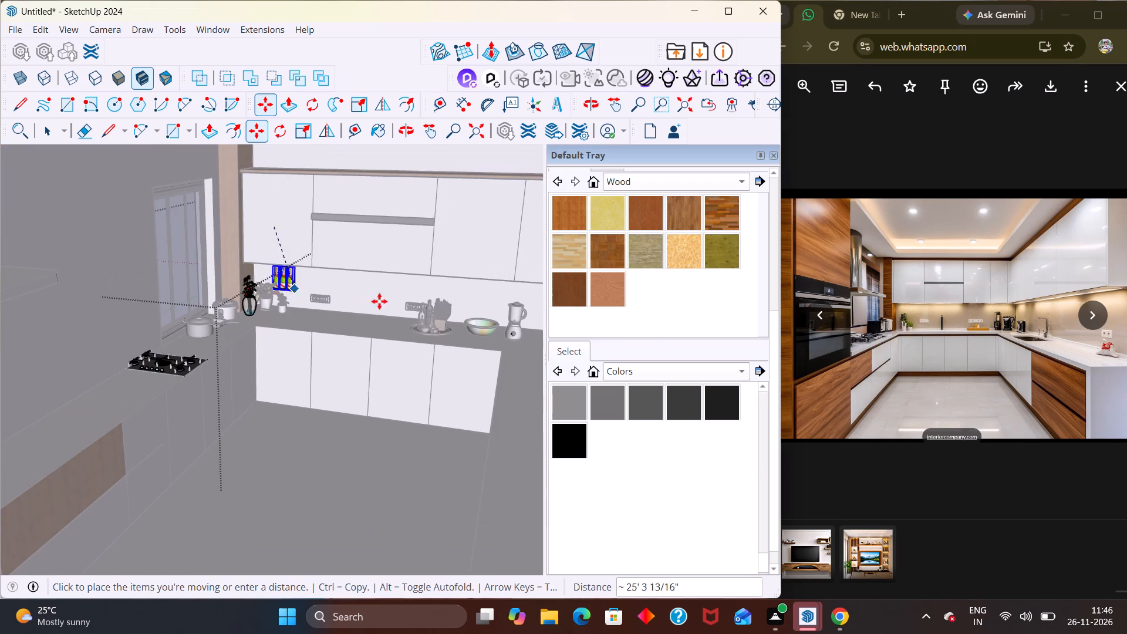
scroll(479, 328, up, 5)
scroll(497, 339, down, 1)
scroll(497, 339, up, 2)
scroll(319, 343, down, 6)
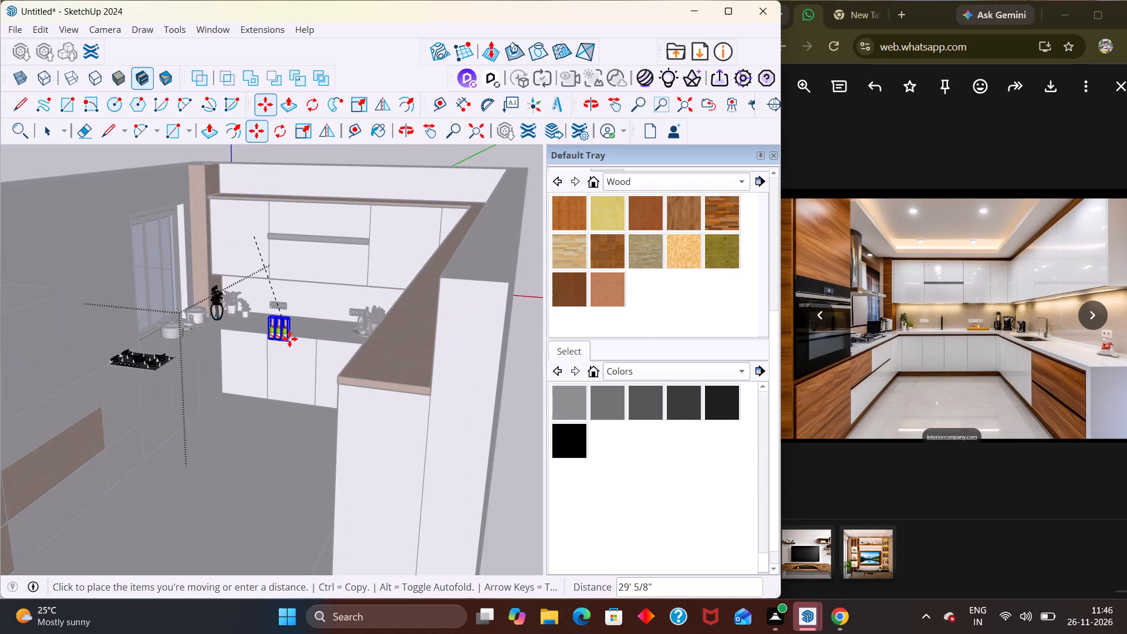
middle_drag(285, 345, 332, 370)
scroll(161, 354, up, 3)
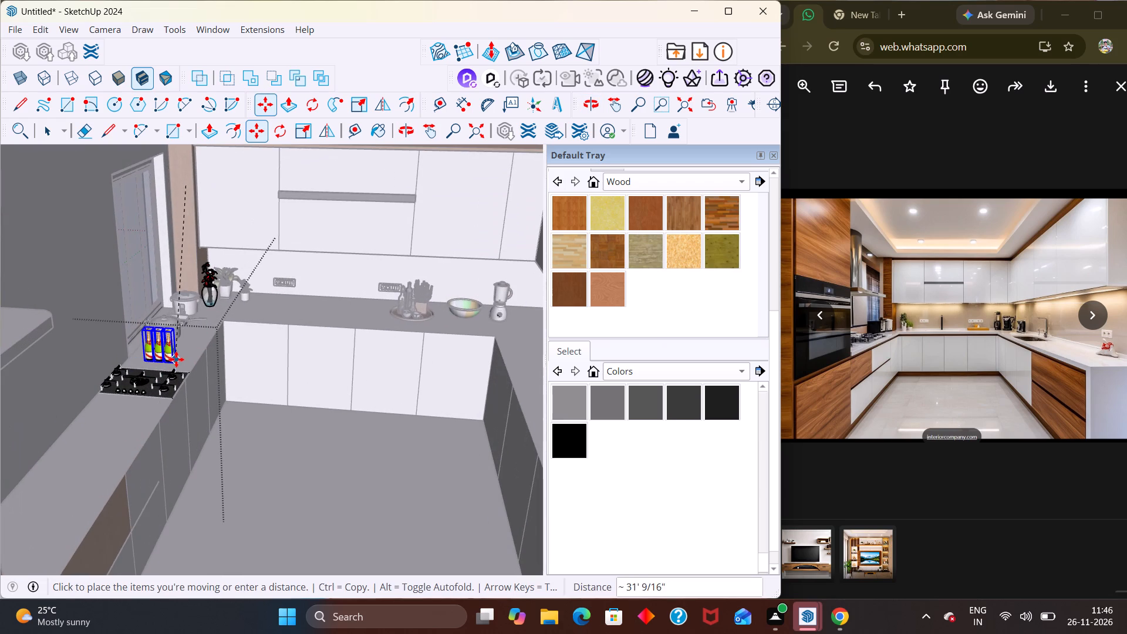
click(170, 361)
Deselect the bottles and leave the downloaded kitchen unit's editing mode.
scroll(200, 334, down, 1)
scroll(208, 334, up, 1)
scroll(209, 334, down, 3)
key(space)
scroll(183, 269, down, 5)
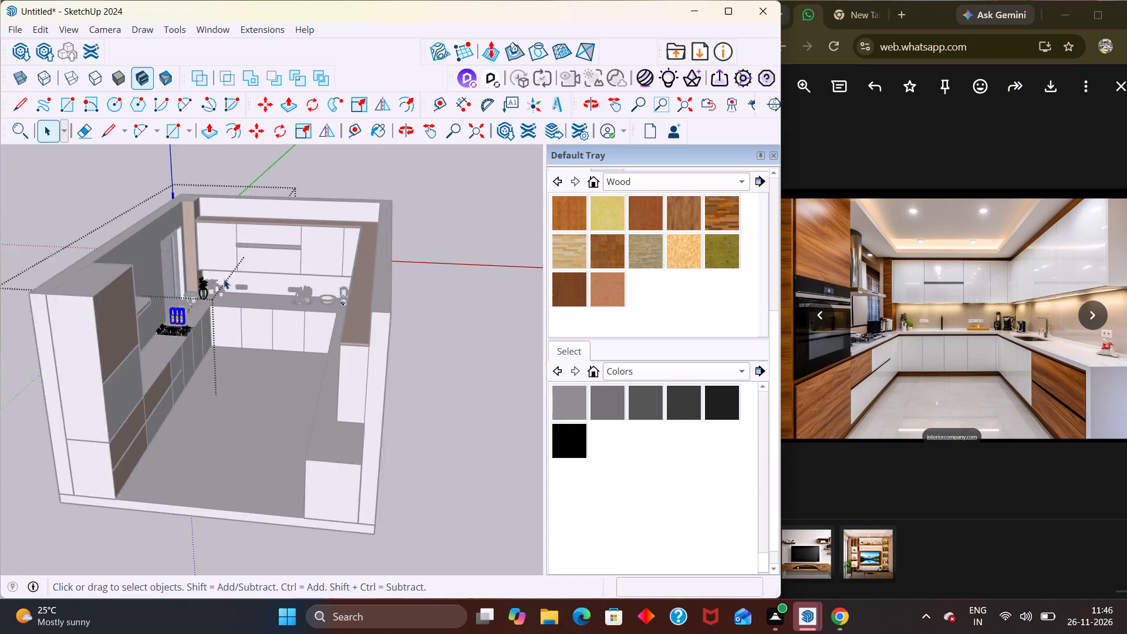
scroll(224, 279, down, 2)
key(Escape)
click(423, 279)
Delete the leftover cabinets, sink, oven and stools inside the downloaded kitchen unit, keeping the relocated pieces, and leave its editing mode.
middle_drag(292, 325, 1, 446)
scroll(172, 322, down, 2)
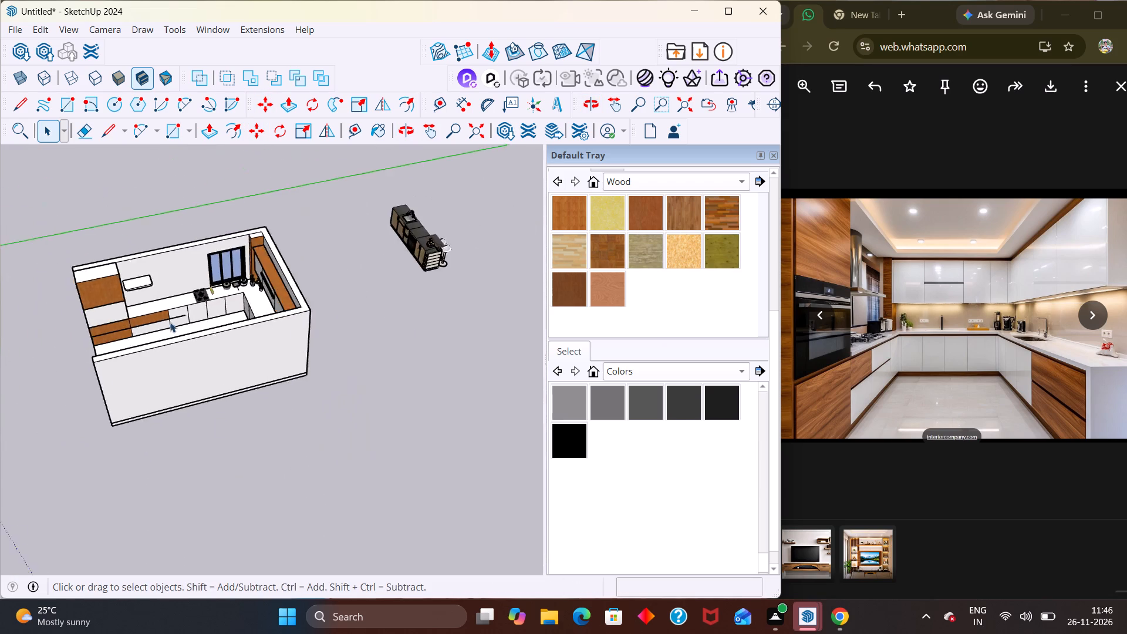
scroll(170, 322, down, 5)
scroll(259, 289, up, 1)
scroll(260, 290, down, 2)
scroll(416, 232, up, 4)
double_click(377, 276)
click(374, 275)
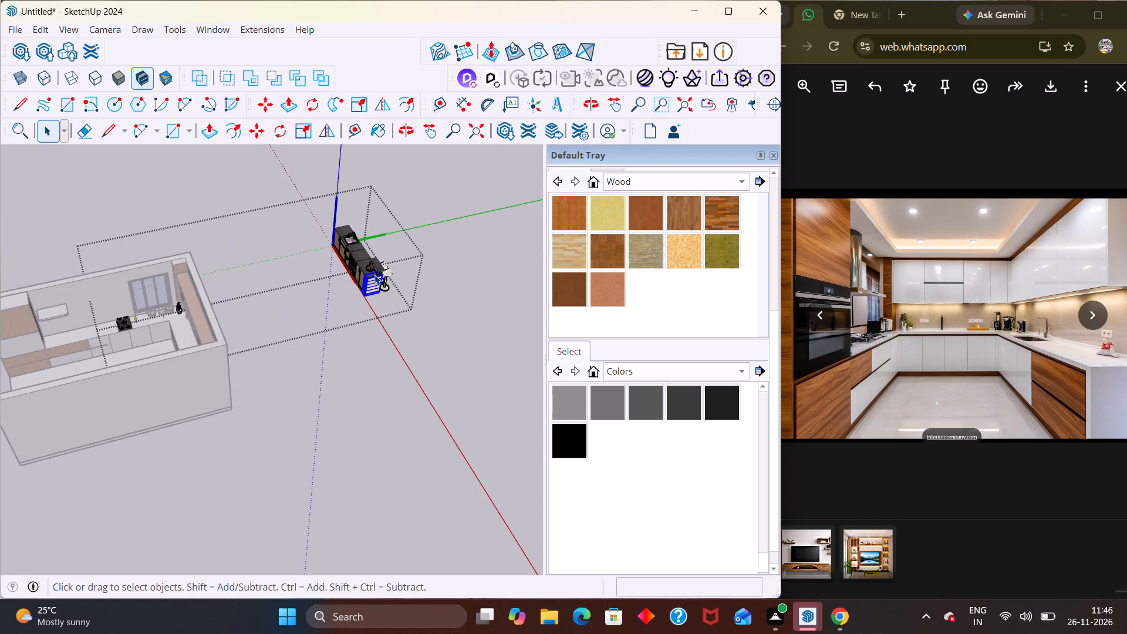
drag(374, 275, 357, 239)
drag(320, 215, 419, 333)
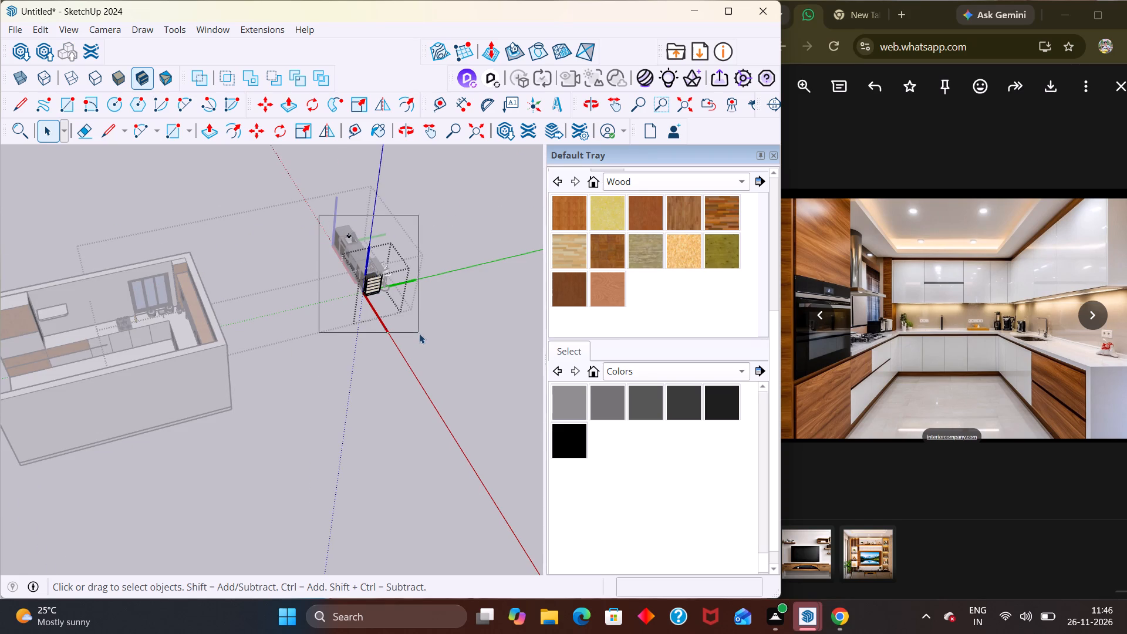
drag(419, 333, 420, 333)
click(420, 318)
drag(396, 303, 332, 213)
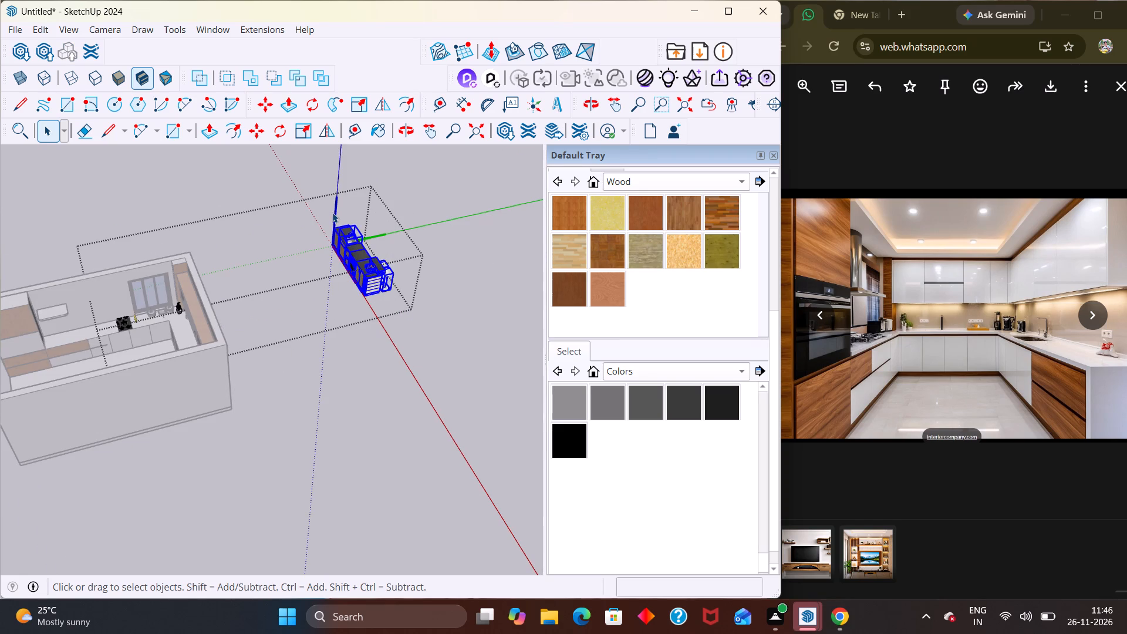
key(Delete)
click(440, 277)
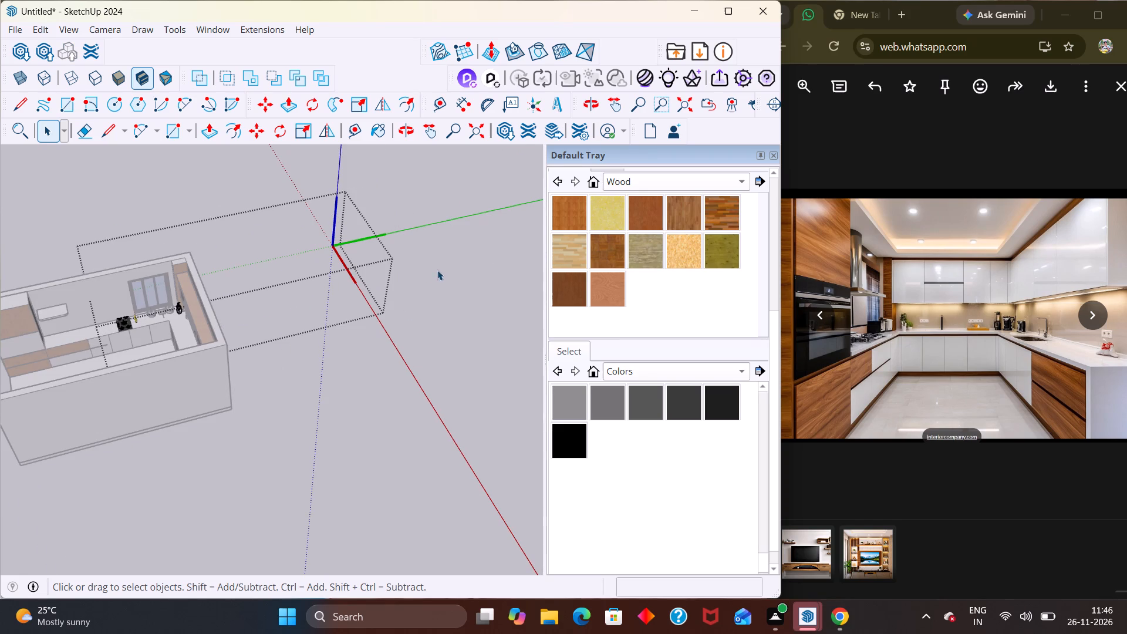
key(space)
Examine the furnished kitchen from inside and outside, checking the counters, hob, bottles and cabinets against the reference photo.
scroll(201, 288, down, 3)
middle_drag(329, 313, 465, 258)
middle_drag(21, 464, 225, 443)
scroll(201, 451, up, 7)
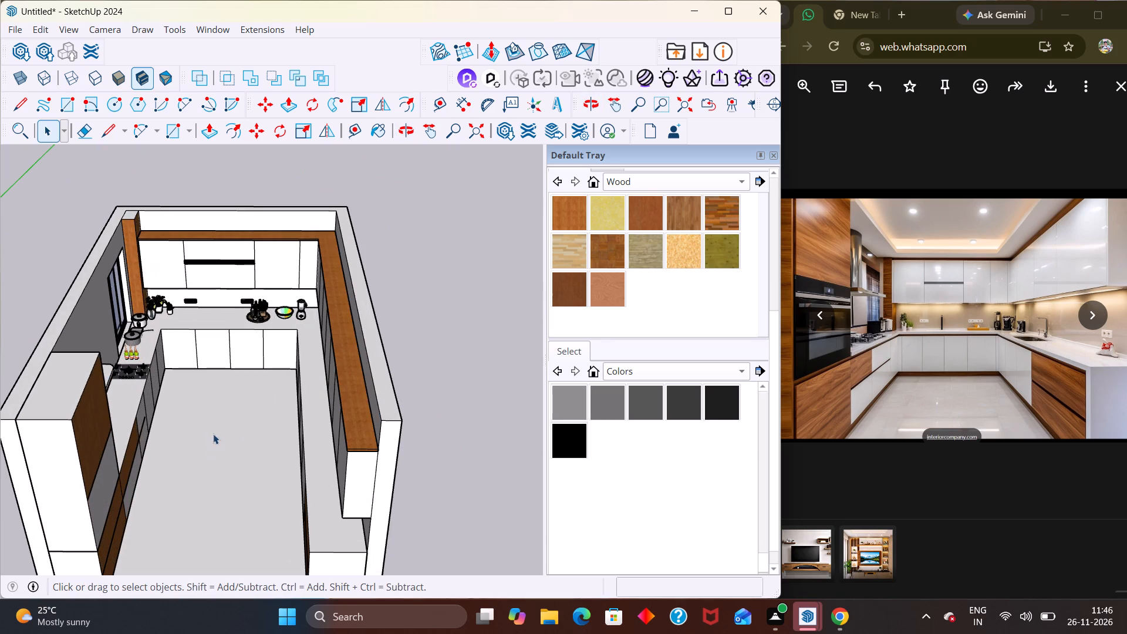
middle_drag(191, 377, 164, 294)
scroll(164, 294, up, 1)
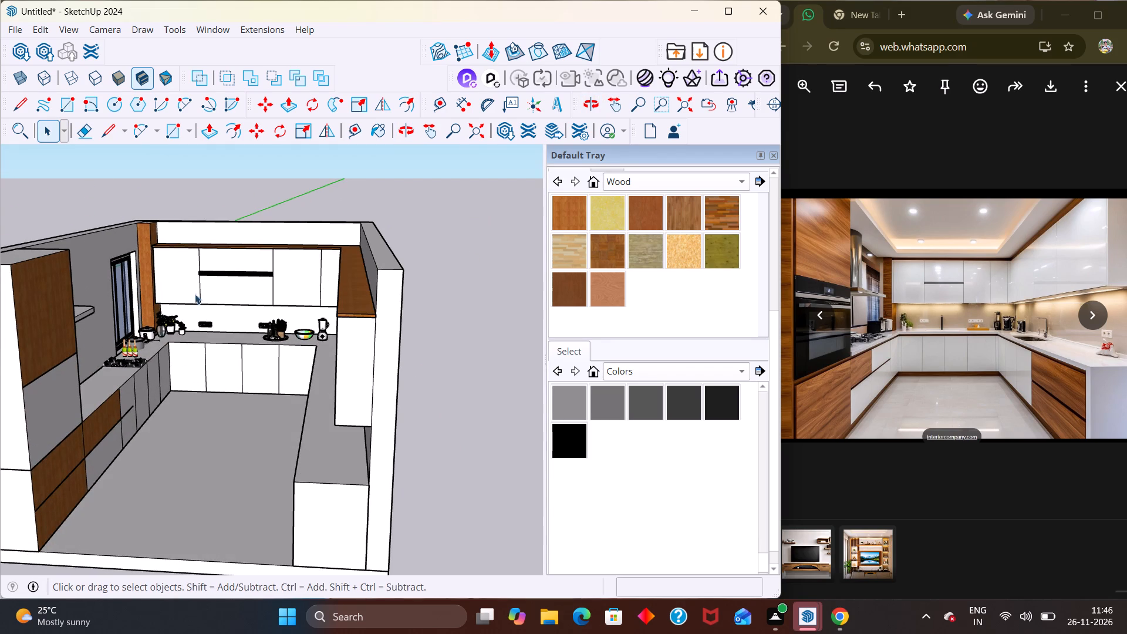
scroll(232, 304, down, 8)
middle_drag(275, 331, 407, 361)
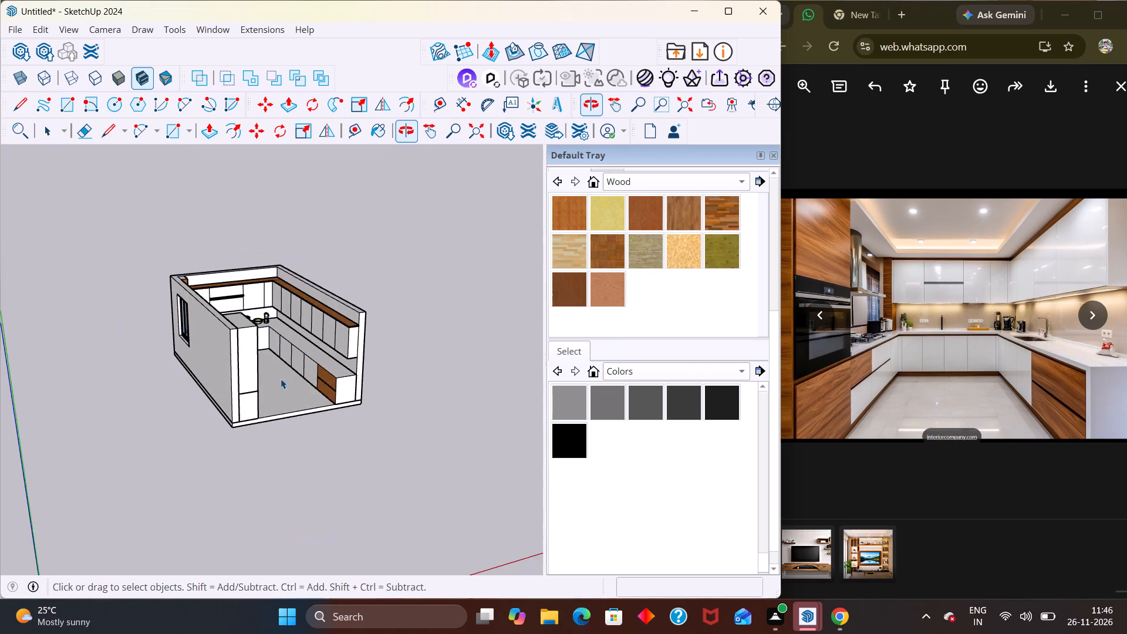
middle_drag(272, 377, 335, 322)
scroll(338, 328, up, 4)
middle_drag(333, 321, 323, 338)
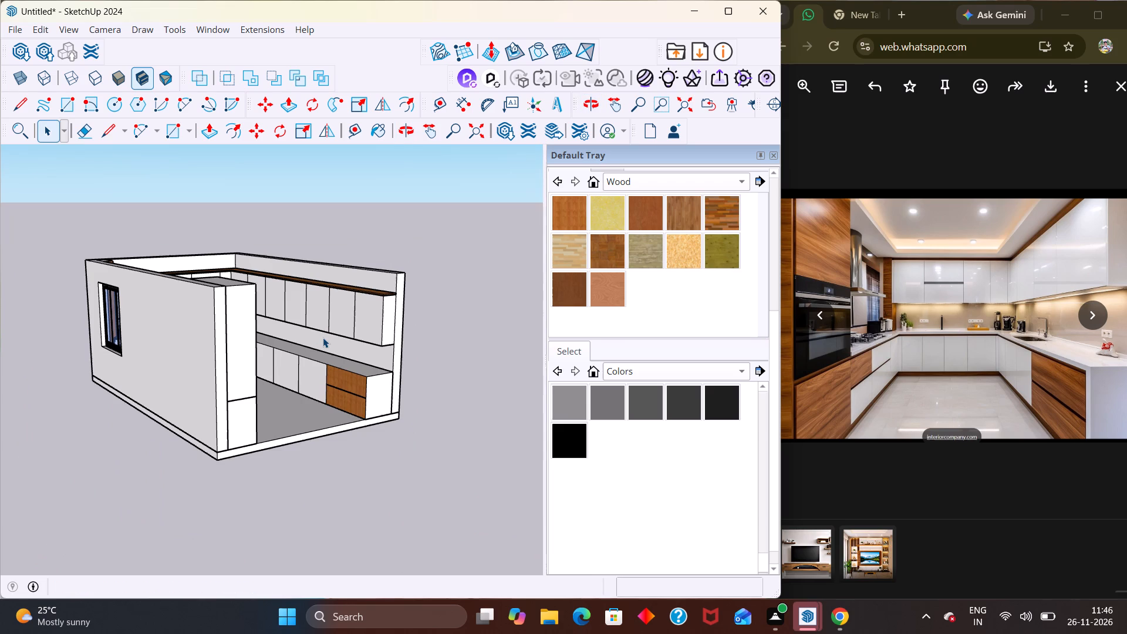
Search the 3D Warehouse for SINK.
click(25, 59)
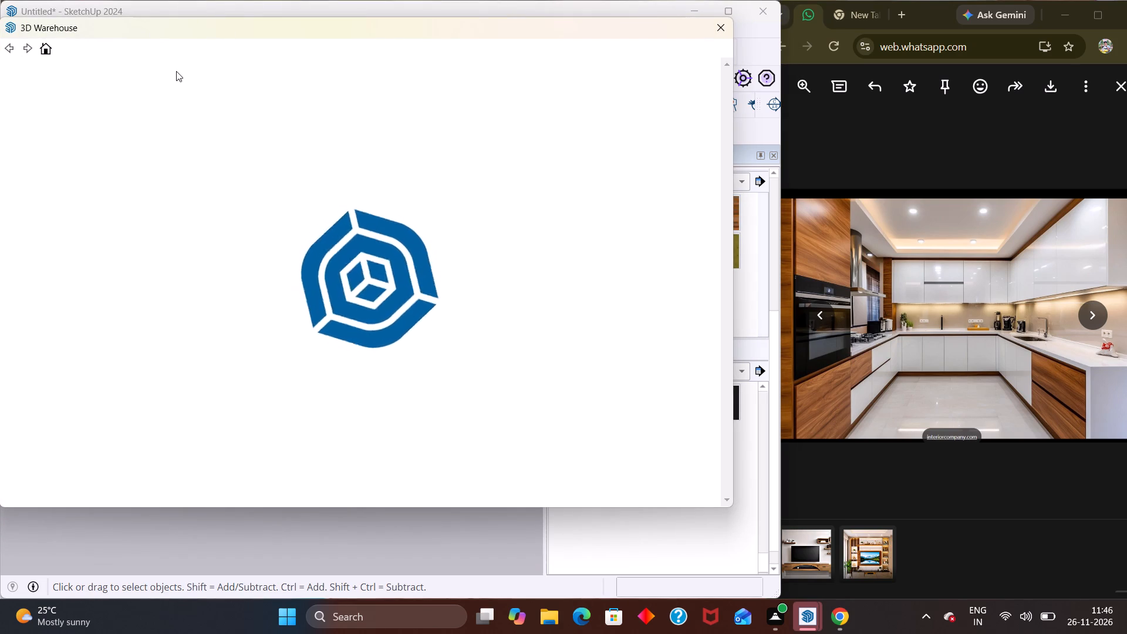
click(247, 76)
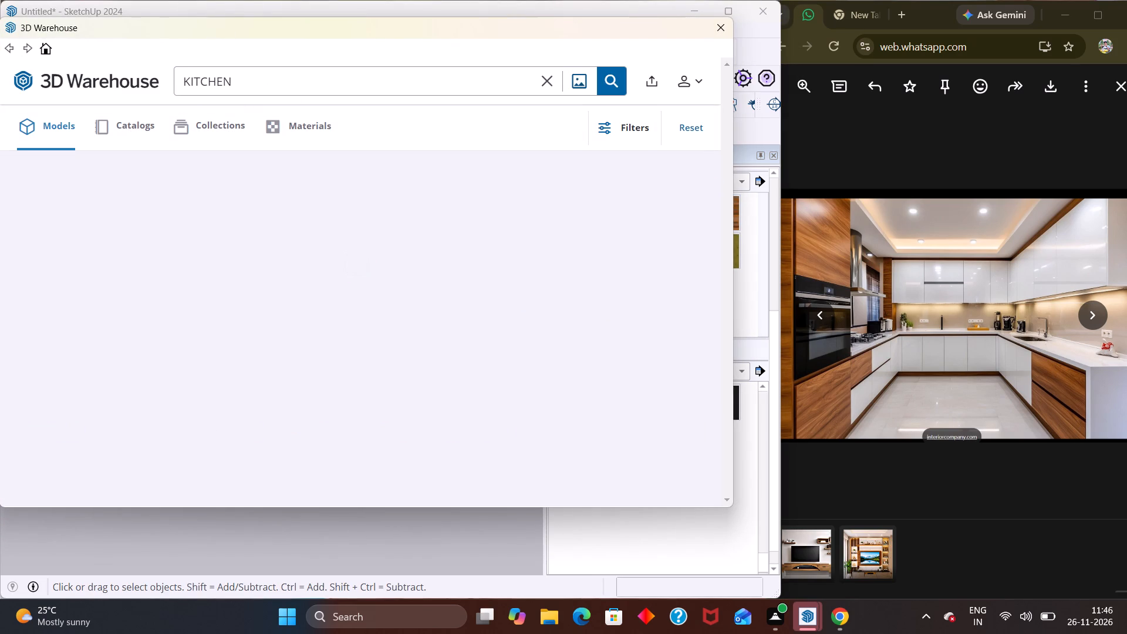
click(259, 94)
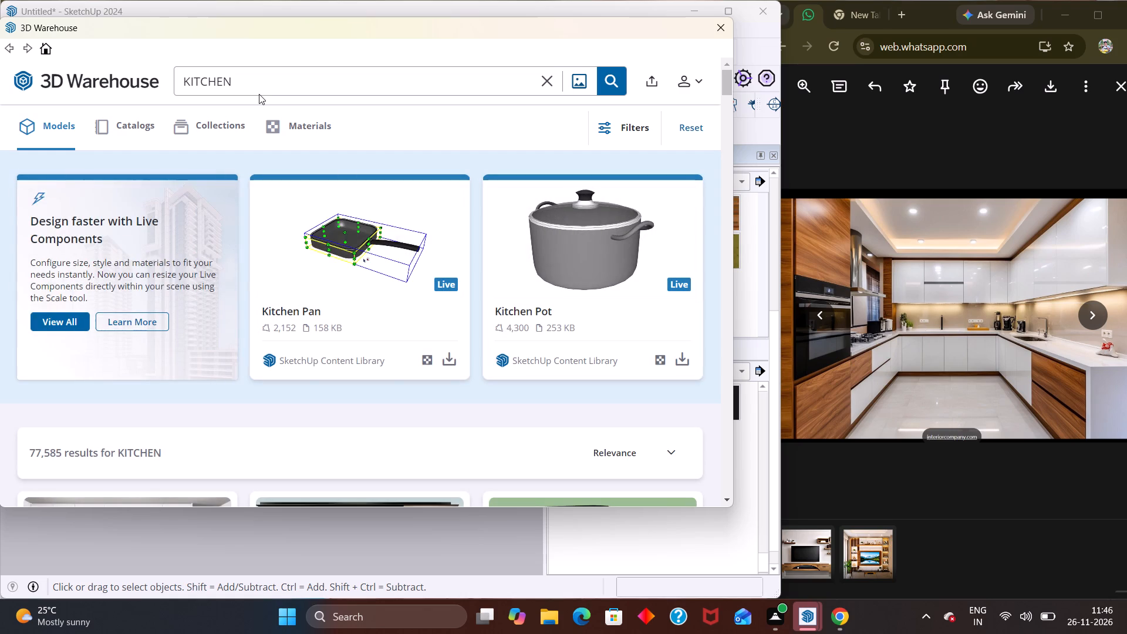
key(BackSpace)
key(BackSpace)
key(BackSpace)
key(BackSpace)
key(BackSpace)
key(BackSpace)
key(BackSpace)
key(BackSpace)
key(BackSpace)
key(BackSpace)
key(BackSpace)
key(BackSpace)
key(BackSpace)
key(BackSpace)
key(BackSpace)
key(BackSpace)
key(BackSpace)
key(BackSpace)
key(BackSpace)
text(SINL)
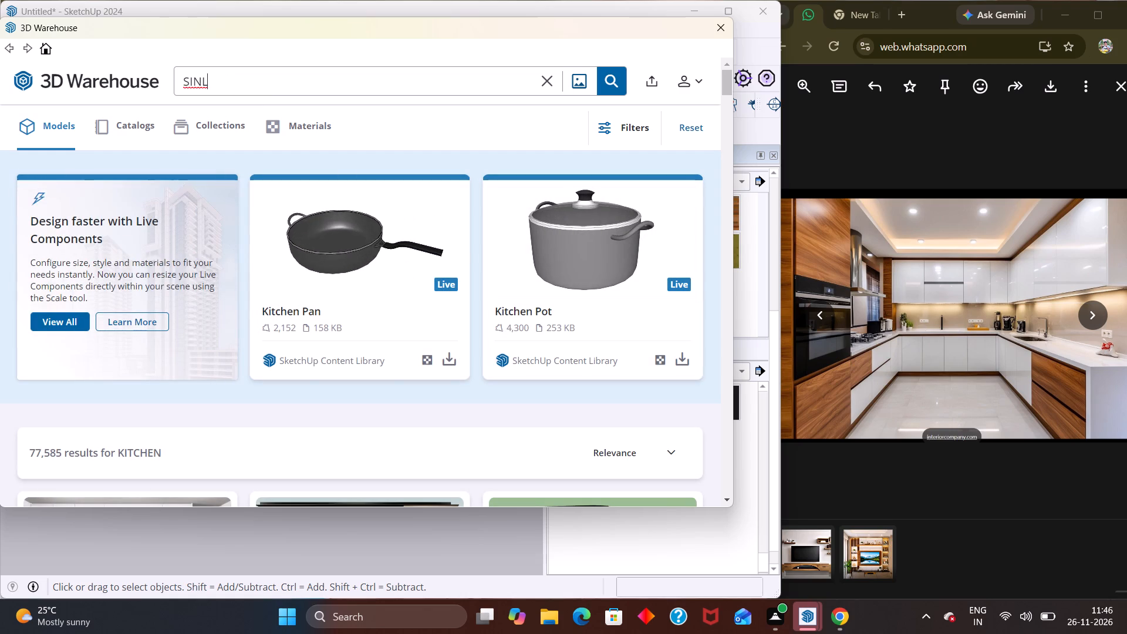
key(BackSpace)
key(k)
key(Return)
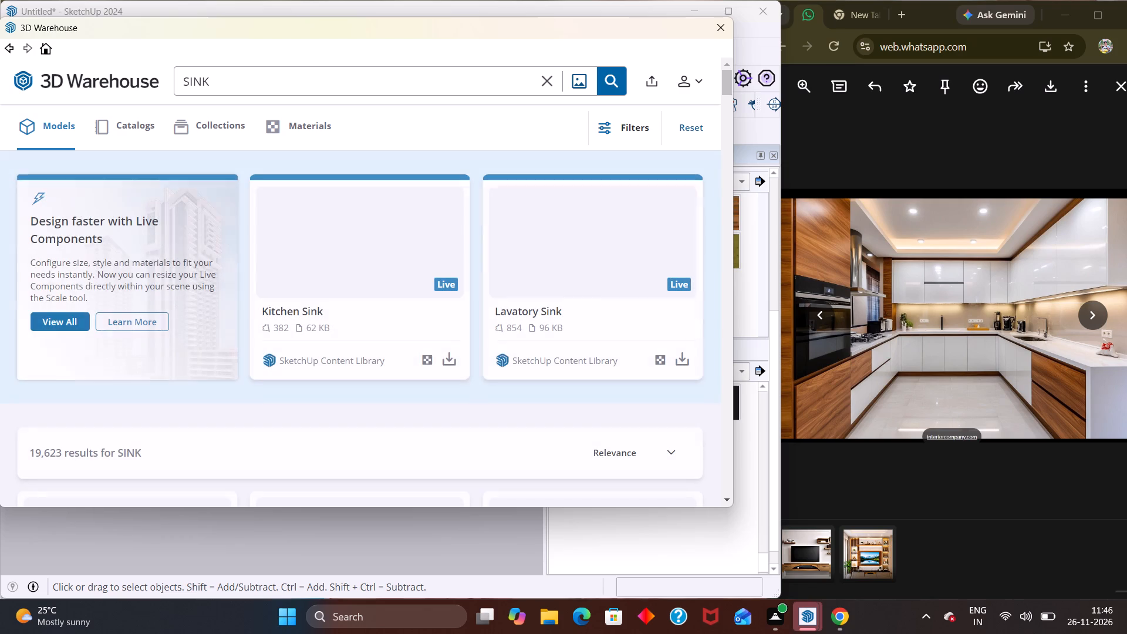
Load the 290 KB geolocated single-bowl sink with a tall curved faucet into the model and select it at the origin.
scroll(440, 323, down, 3)
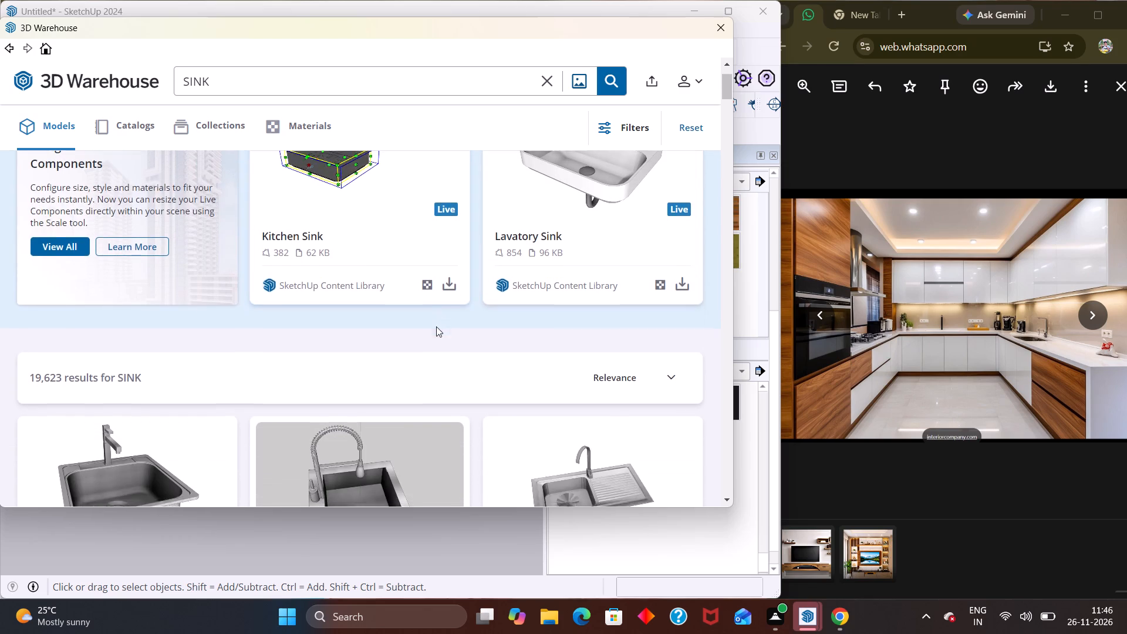
scroll(436, 326, down, 1)
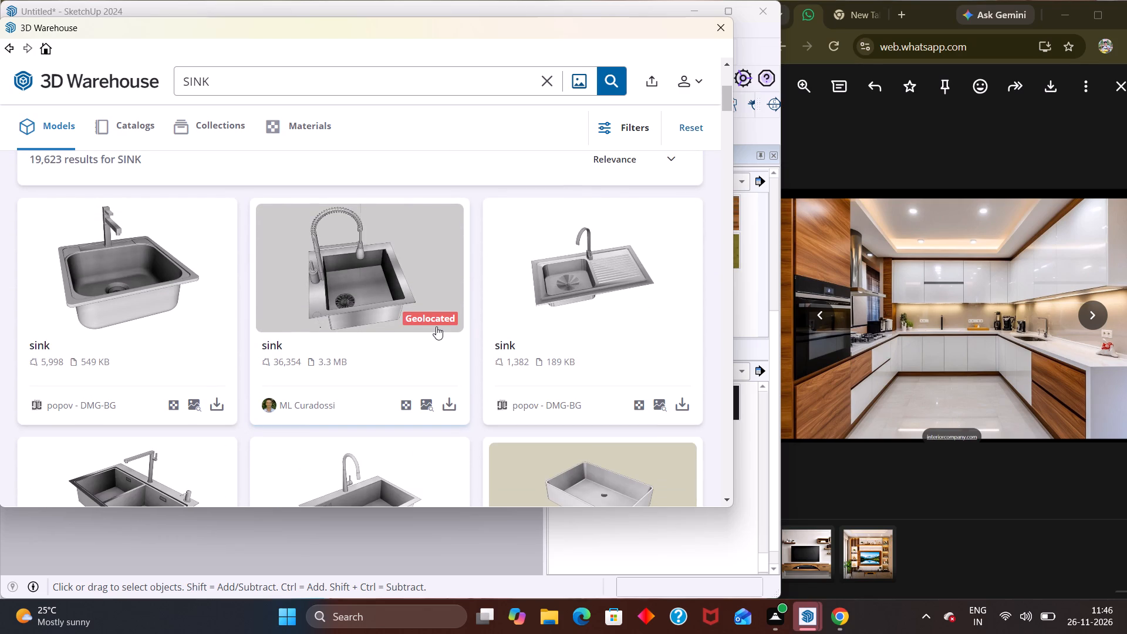
scroll(428, 332, down, 3)
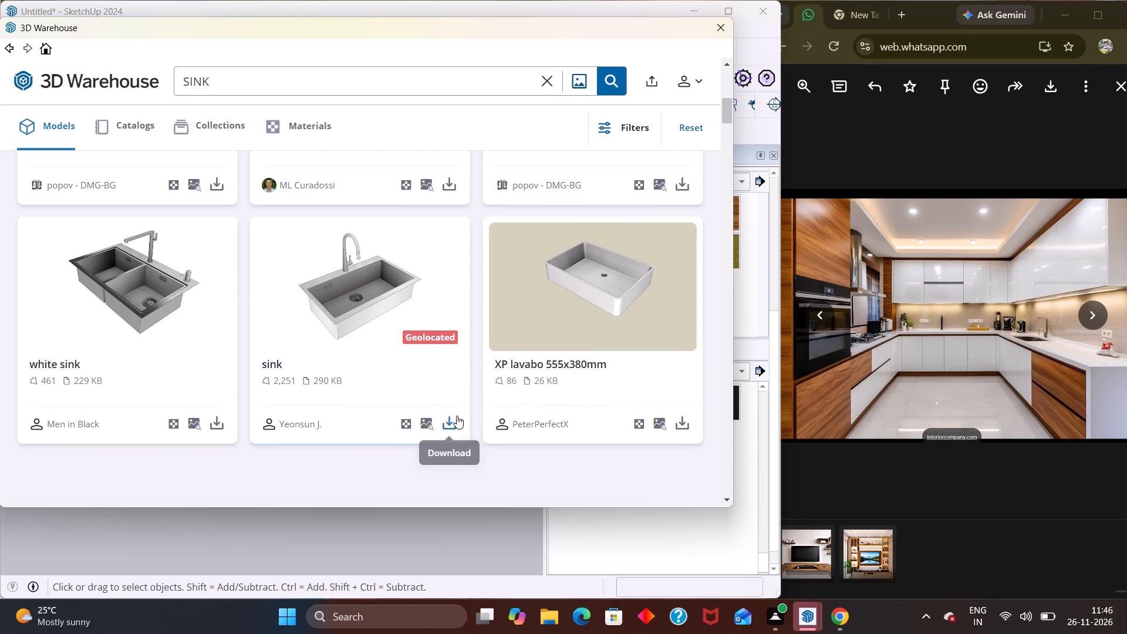
click(455, 416)
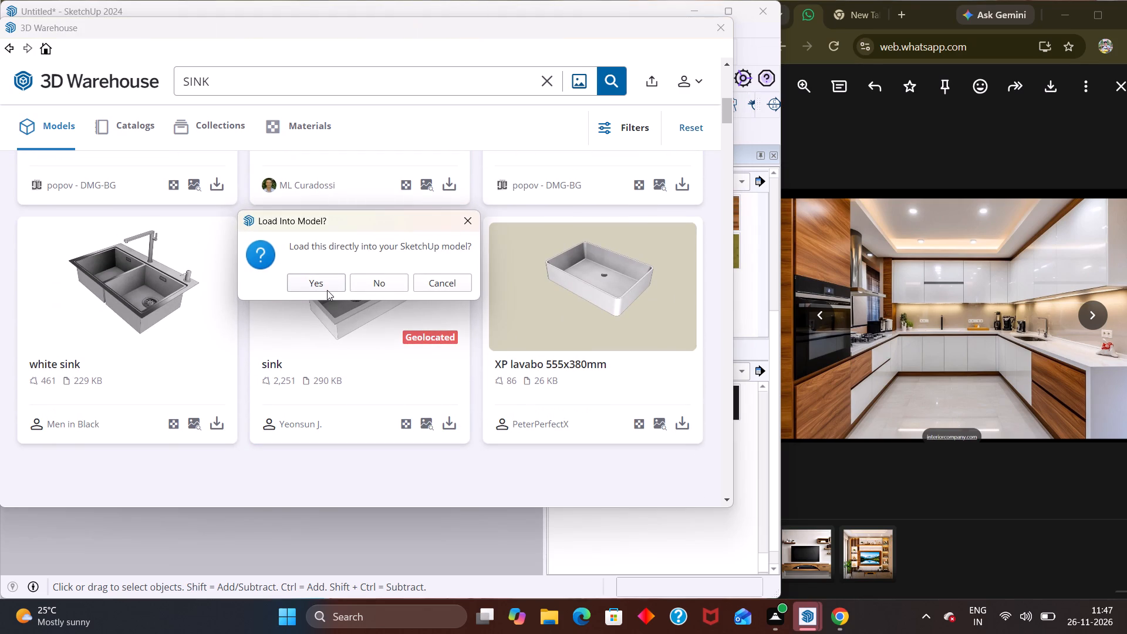
click(327, 290)
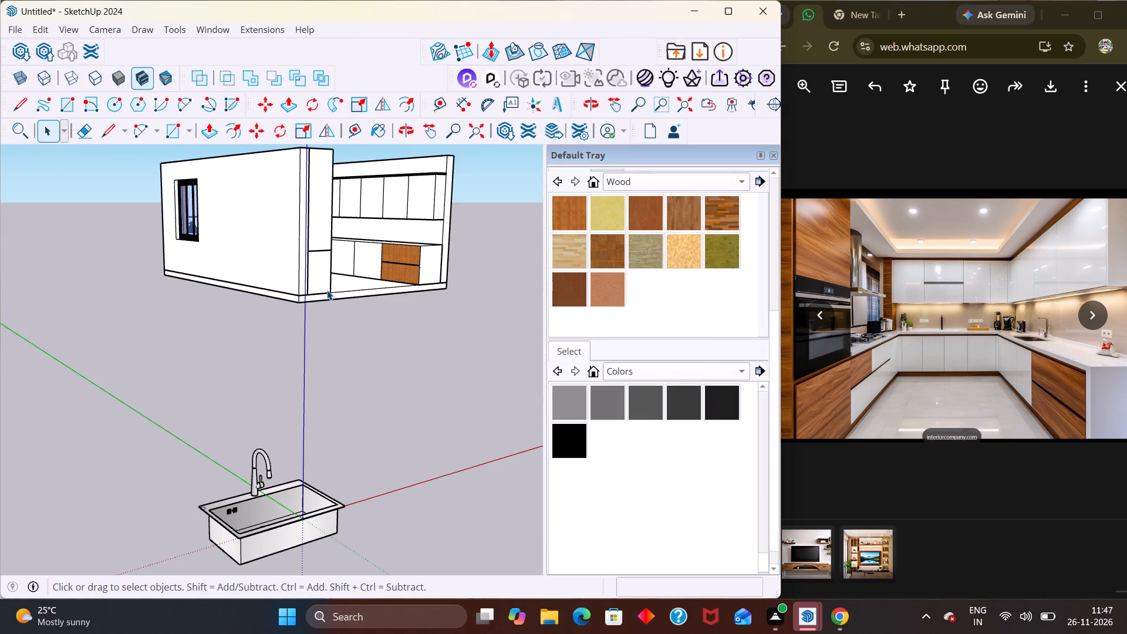
scroll(559, 112, down, 2)
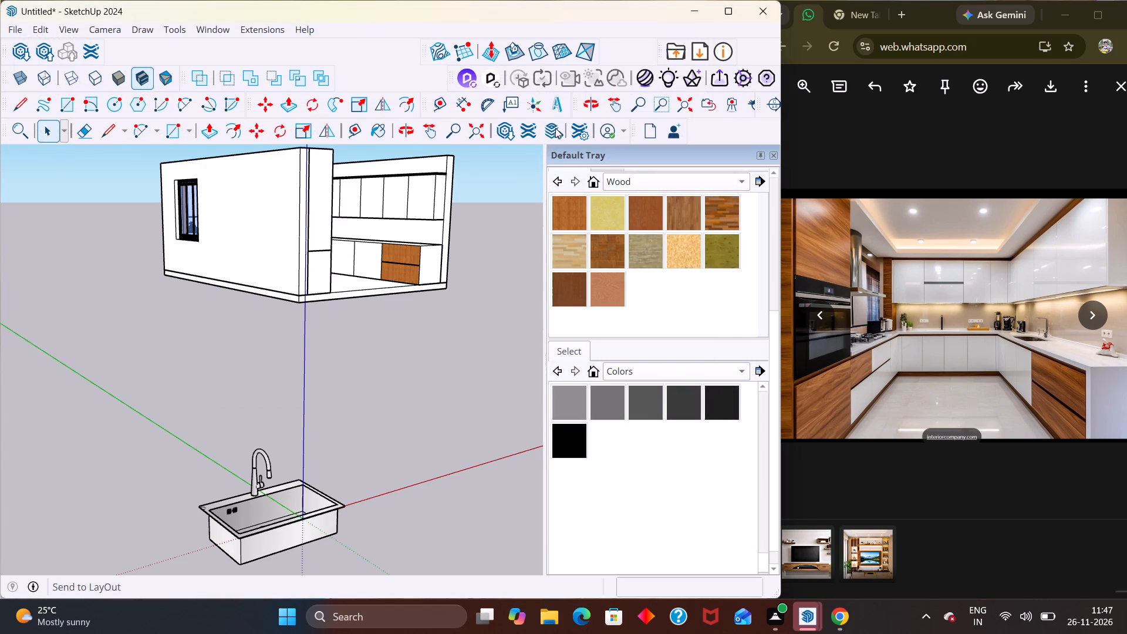
scroll(288, 433, down, 2)
middle_drag(336, 434, 319, 361)
scroll(214, 431, down, 6)
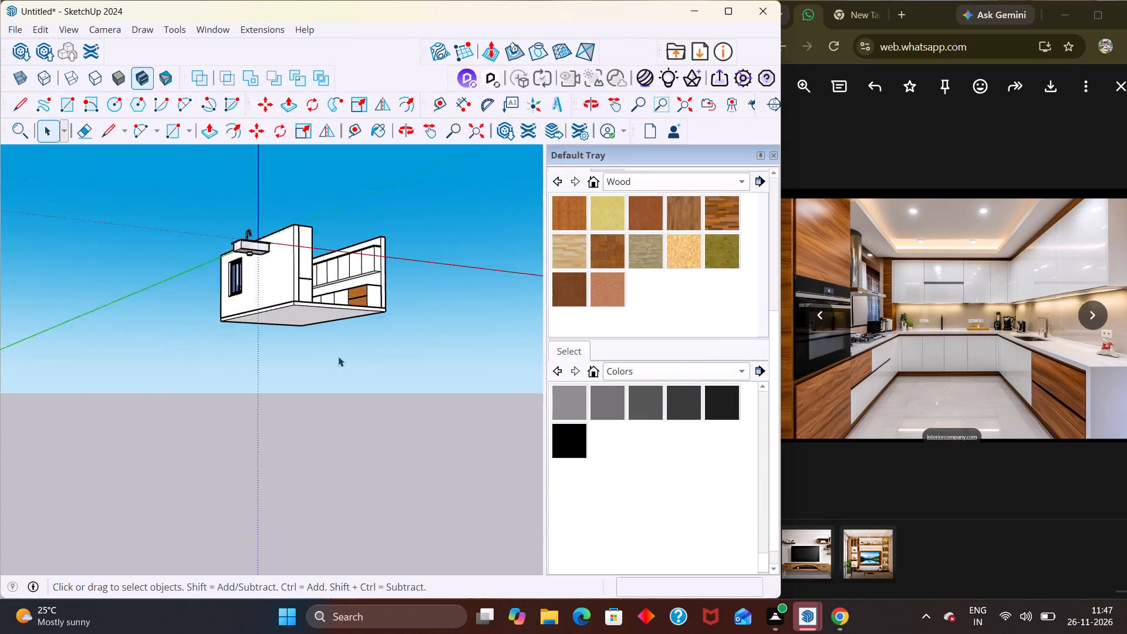
scroll(338, 356, down, 1)
middle_drag(332, 406, 254, 569)
scroll(195, 488, down, 5)
click(157, 534)
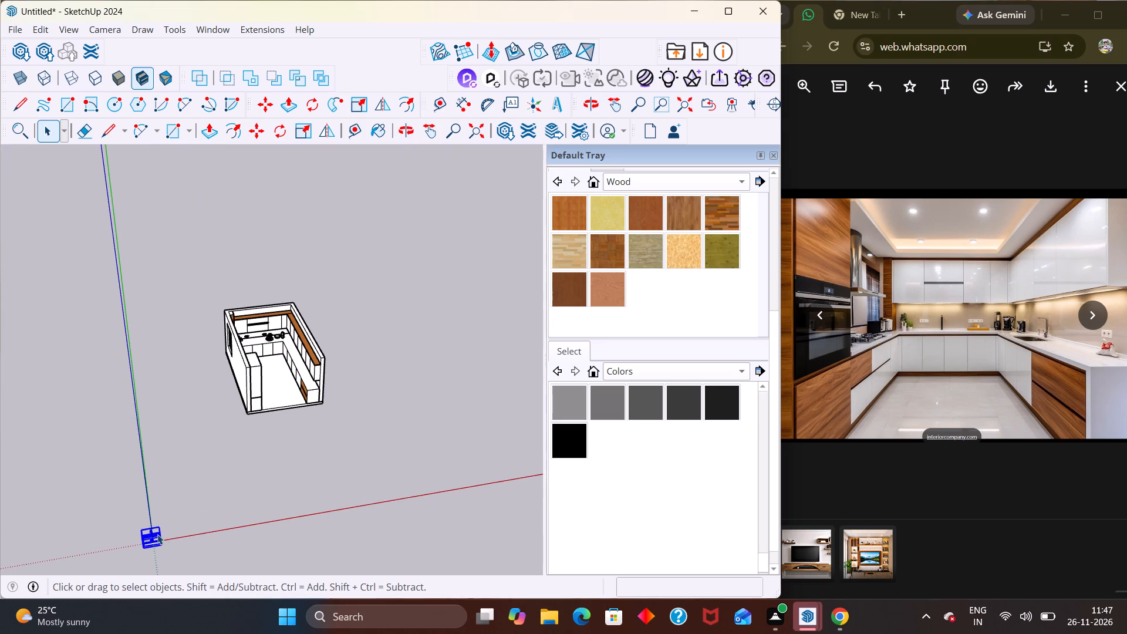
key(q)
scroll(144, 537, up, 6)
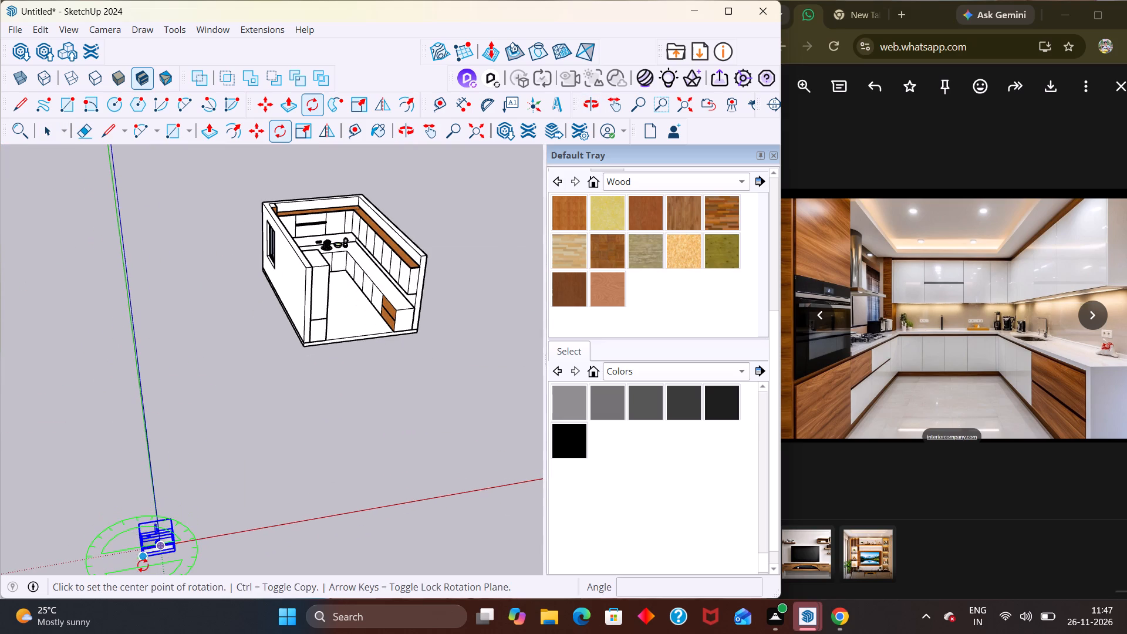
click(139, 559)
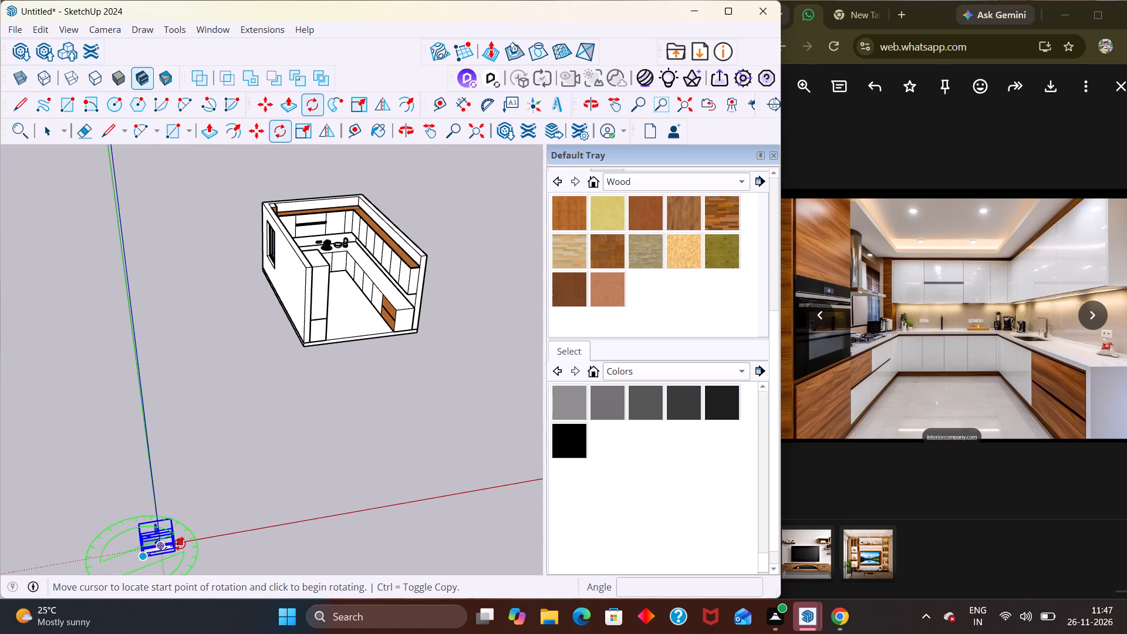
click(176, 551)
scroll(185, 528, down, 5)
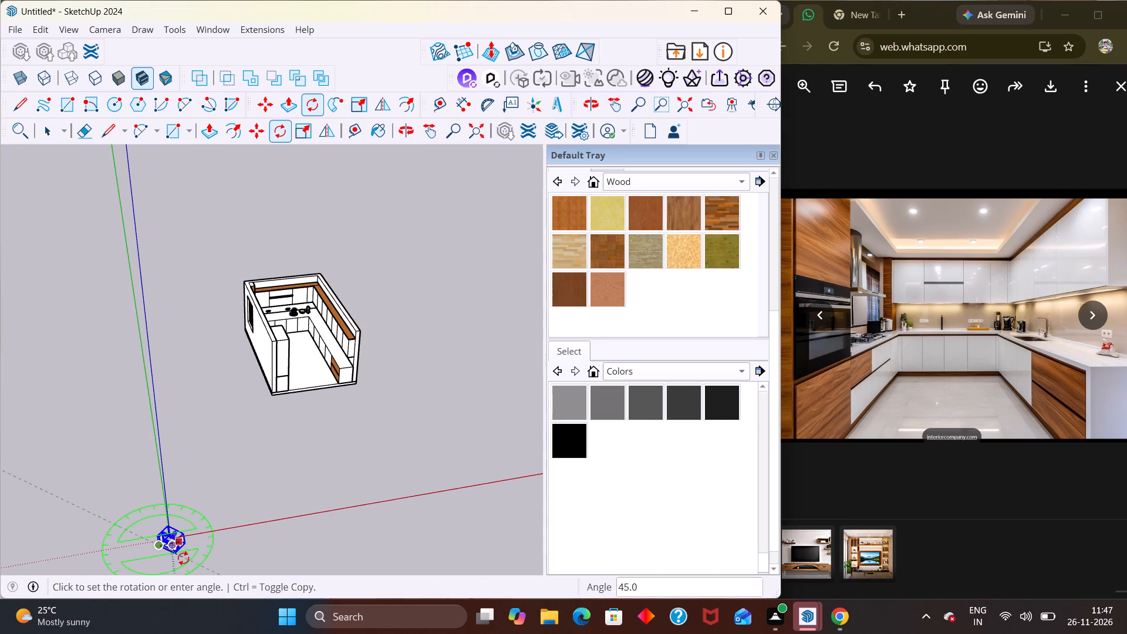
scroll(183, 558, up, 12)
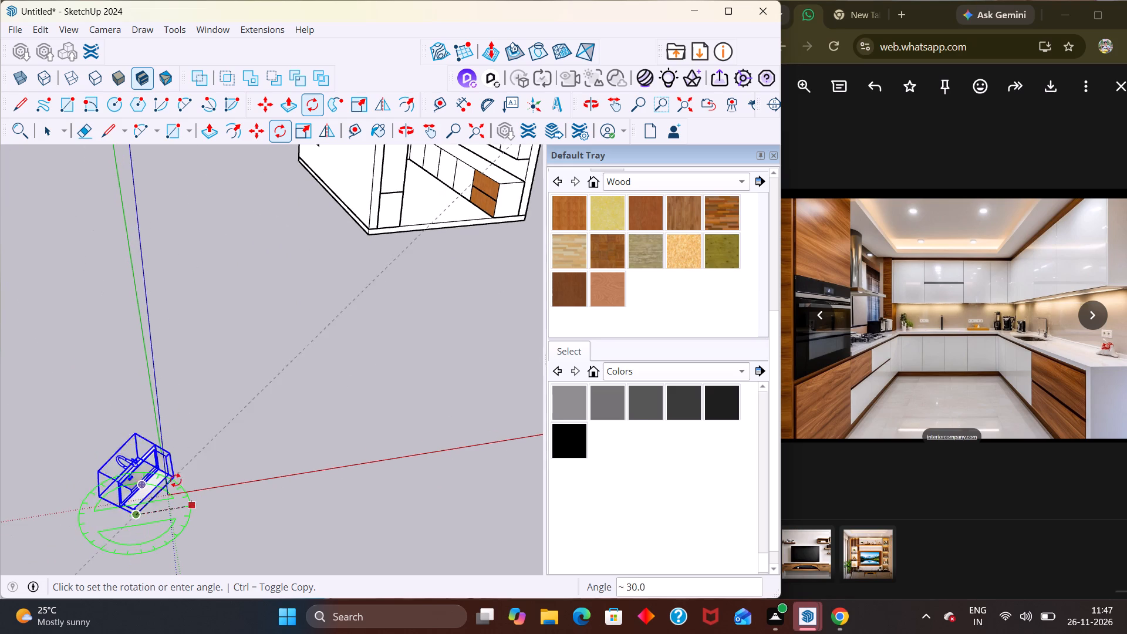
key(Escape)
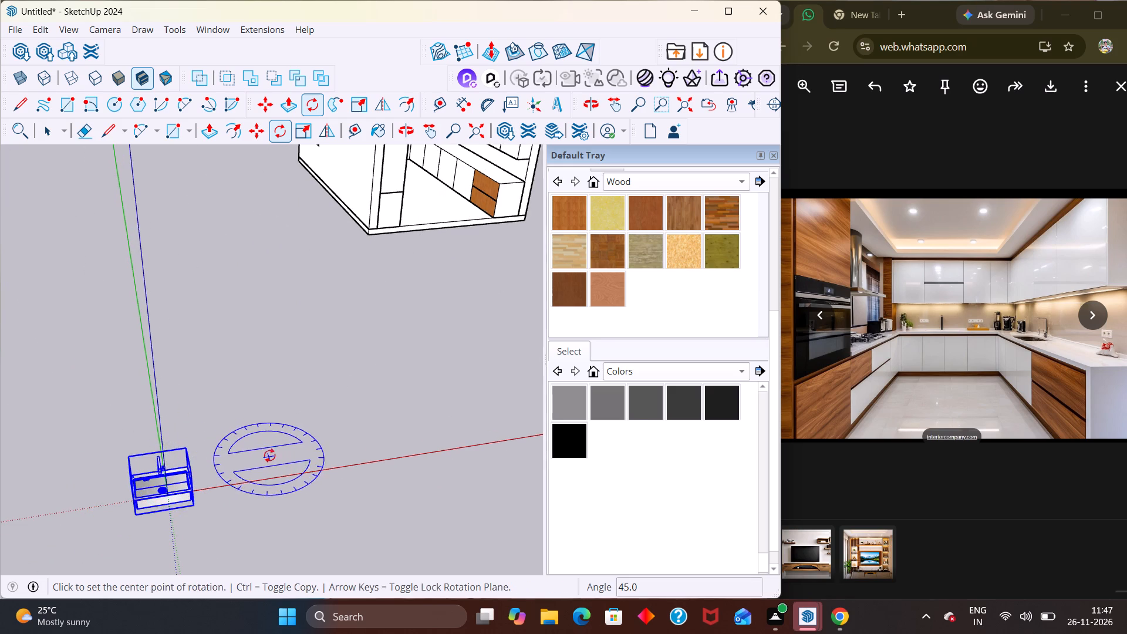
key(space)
Rotate the sink 90 degrees horizontally about its front base corner.
middle_drag(63, 492, 96, 418)
scroll(194, 400, up, 2)
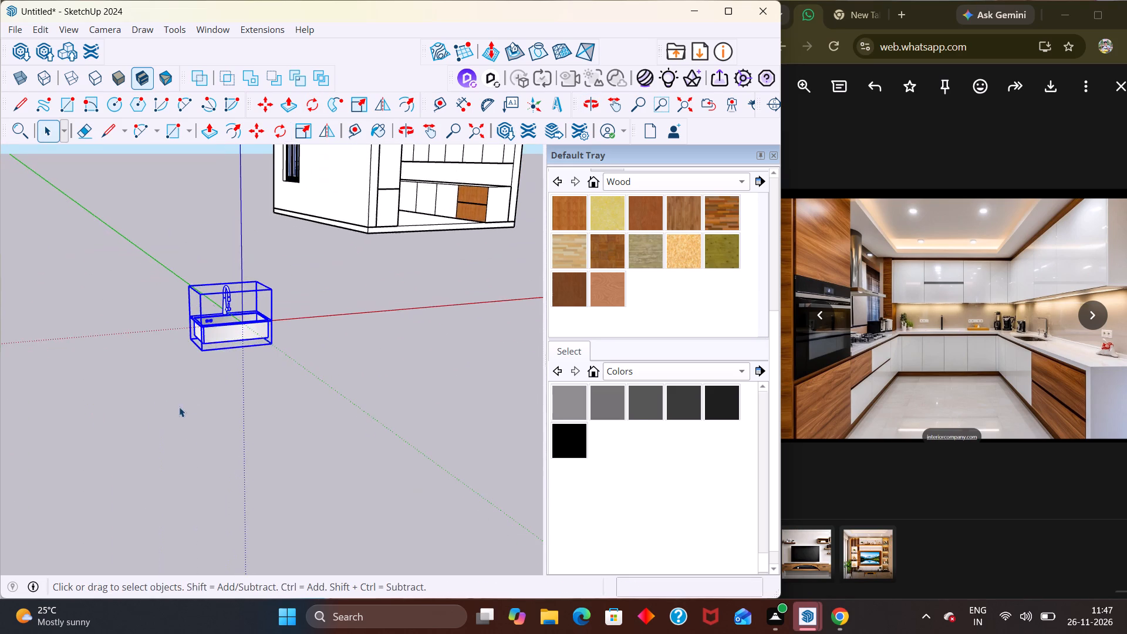
middle_drag(225, 406, 186, 424)
key(q)
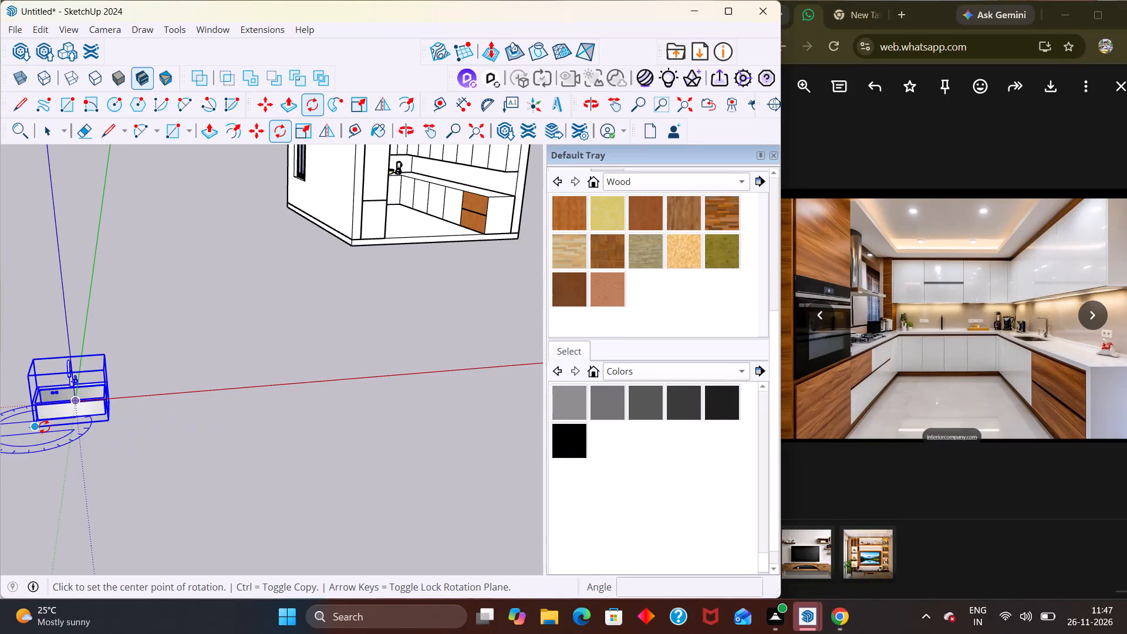
click(35, 427)
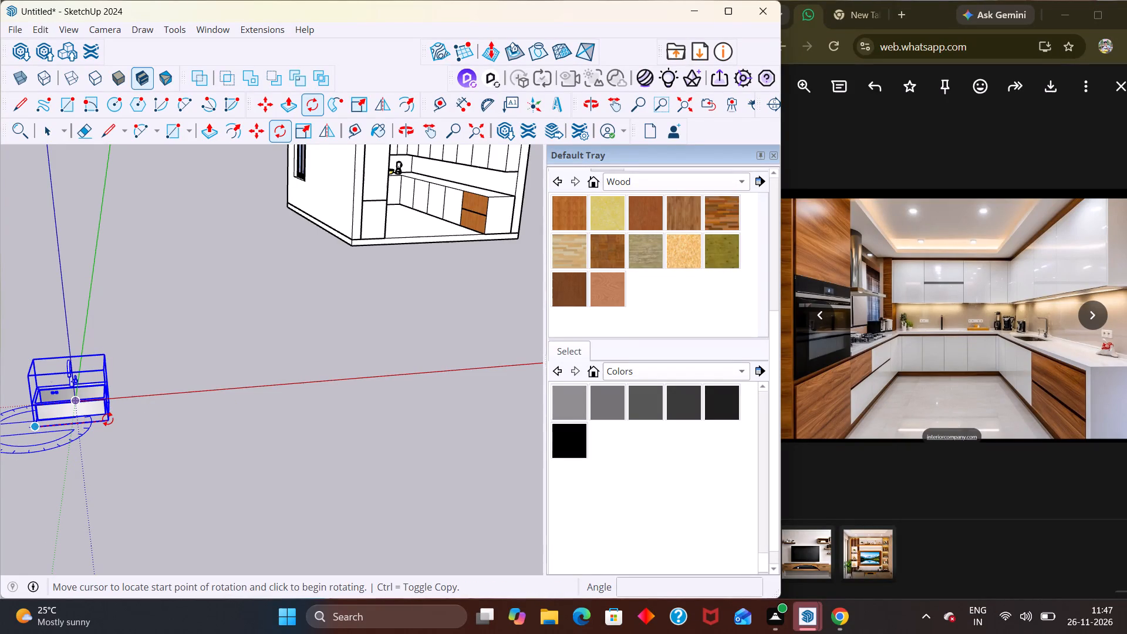
click(107, 420)
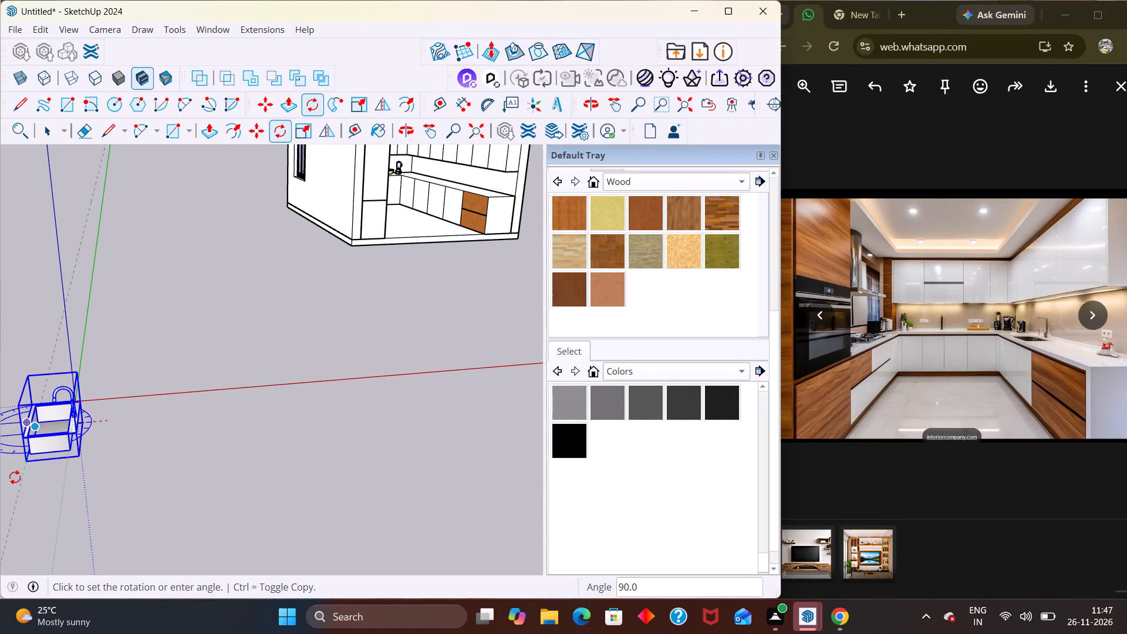
click(15, 477)
Move the sink about 54' 4" onto the long counter with the wooden drawers, near the blender corner, and deselect it.
scroll(152, 443, down, 4)
key(m)
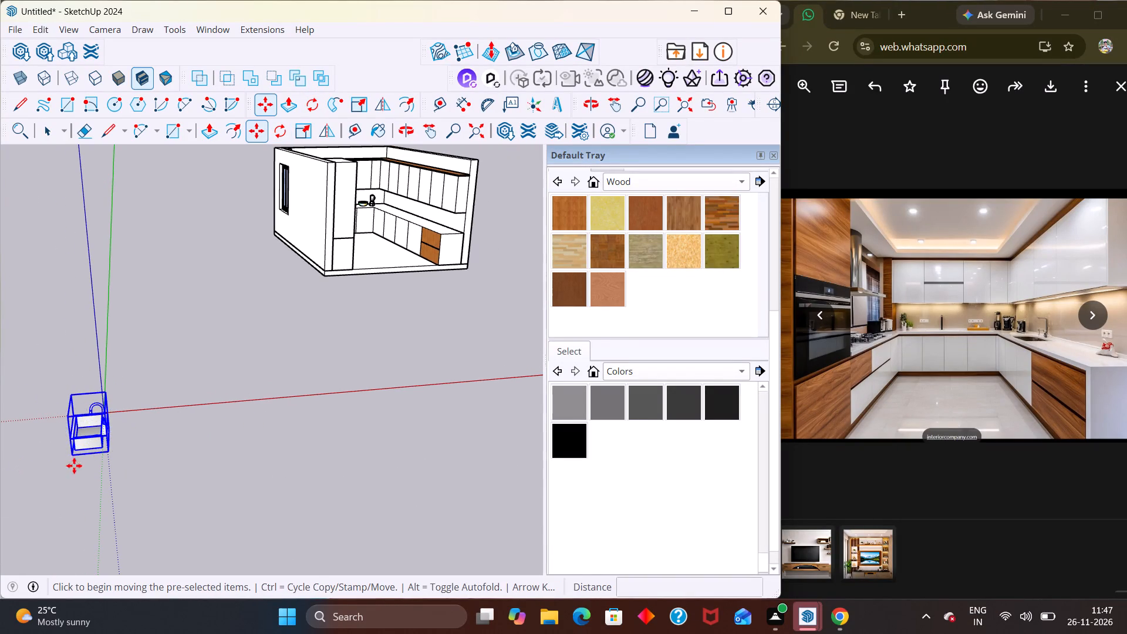
click(105, 454)
scroll(214, 374, down, 4)
scroll(382, 237, up, 3)
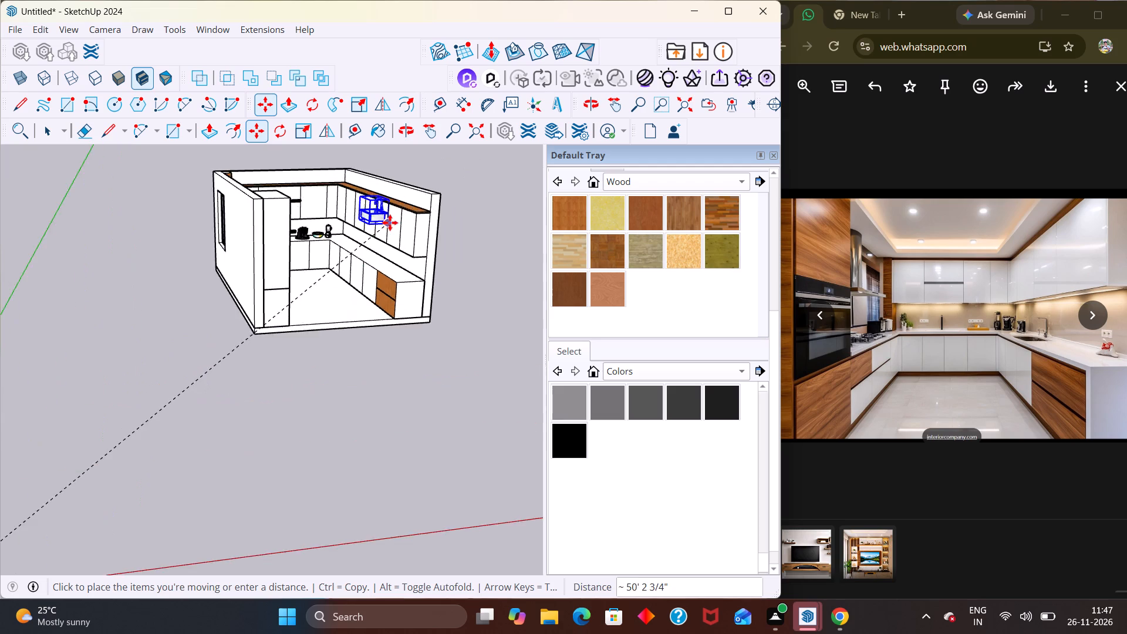
scroll(390, 222, up, 9)
middle_drag(378, 259, 340, 326)
scroll(340, 335, up, 1)
scroll(352, 275, up, 4)
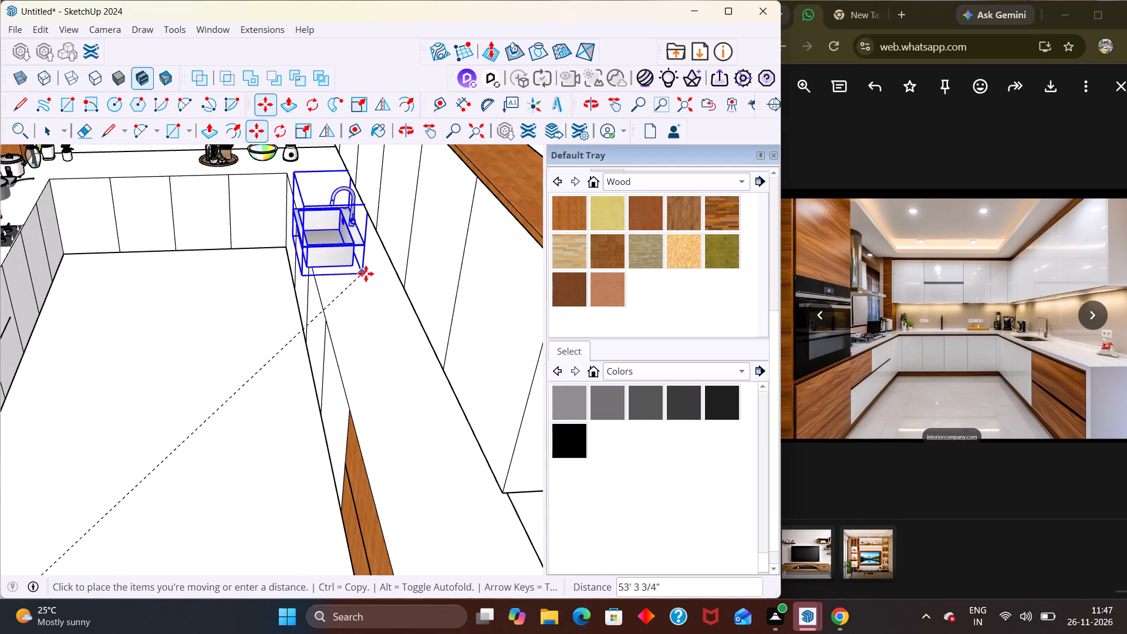
middle_drag(340, 278, 464, 269)
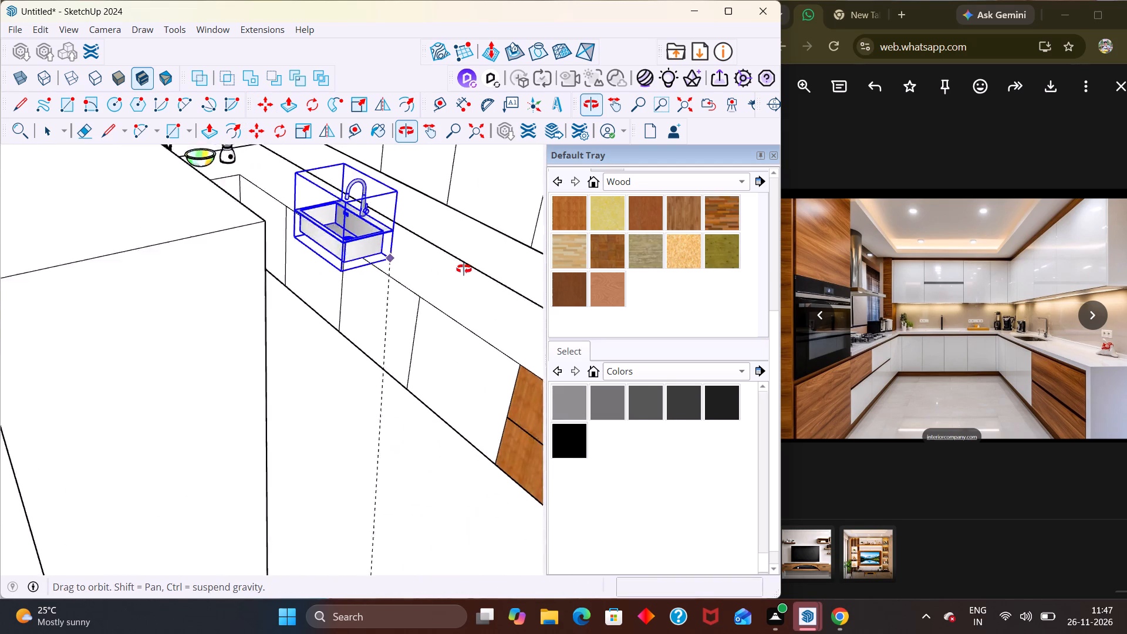
middle_drag(464, 269, 469, 259)
middle_drag(424, 253, 345, 330)
scroll(349, 330, up, 1)
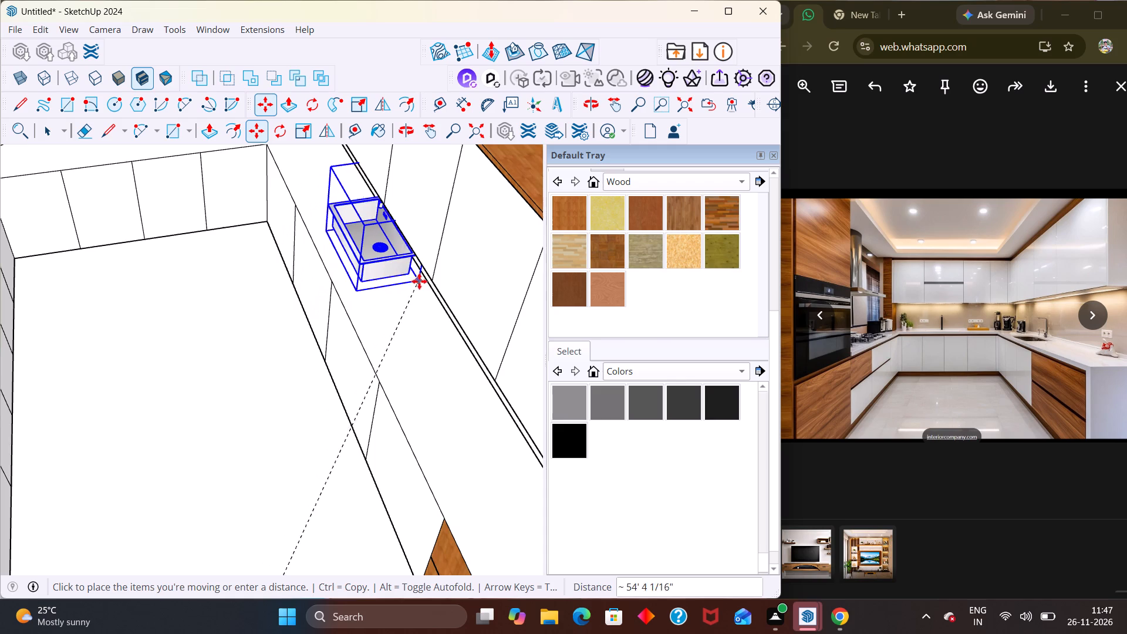
scroll(409, 289, up, 3)
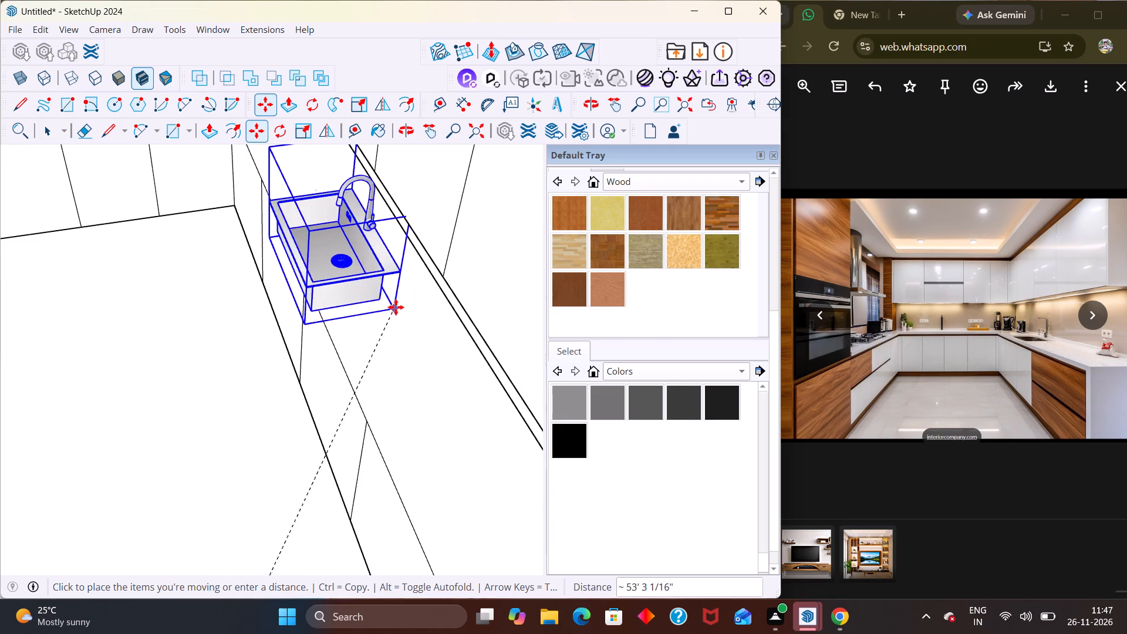
scroll(396, 282, down, 7)
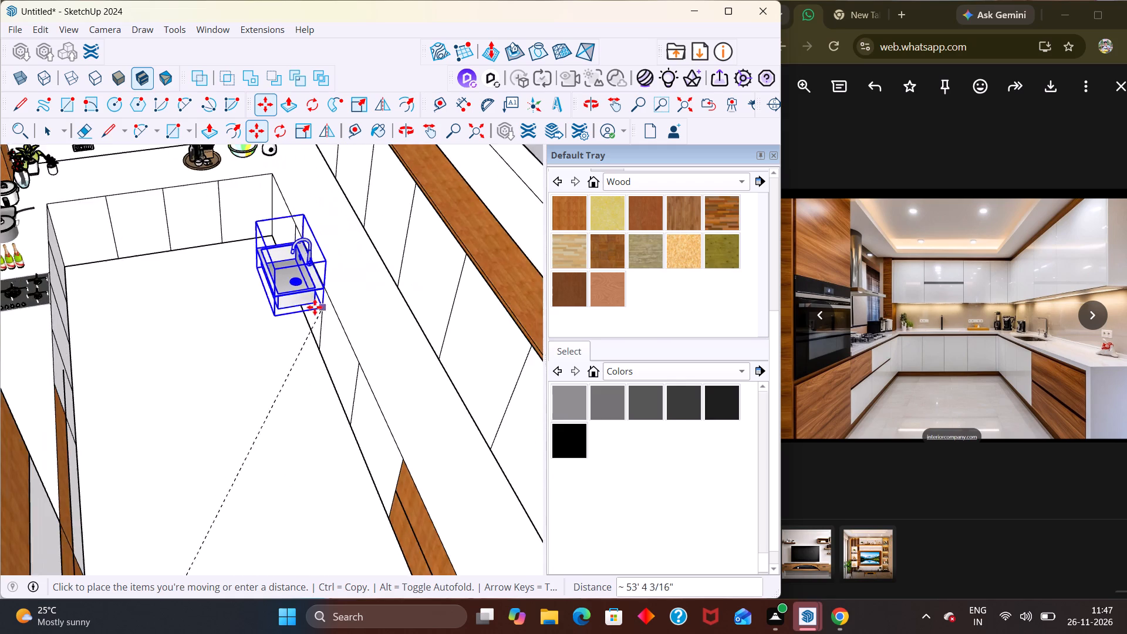
scroll(315, 307, down, 5)
middle_drag(326, 301, 335, 223)
scroll(335, 225, up, 8)
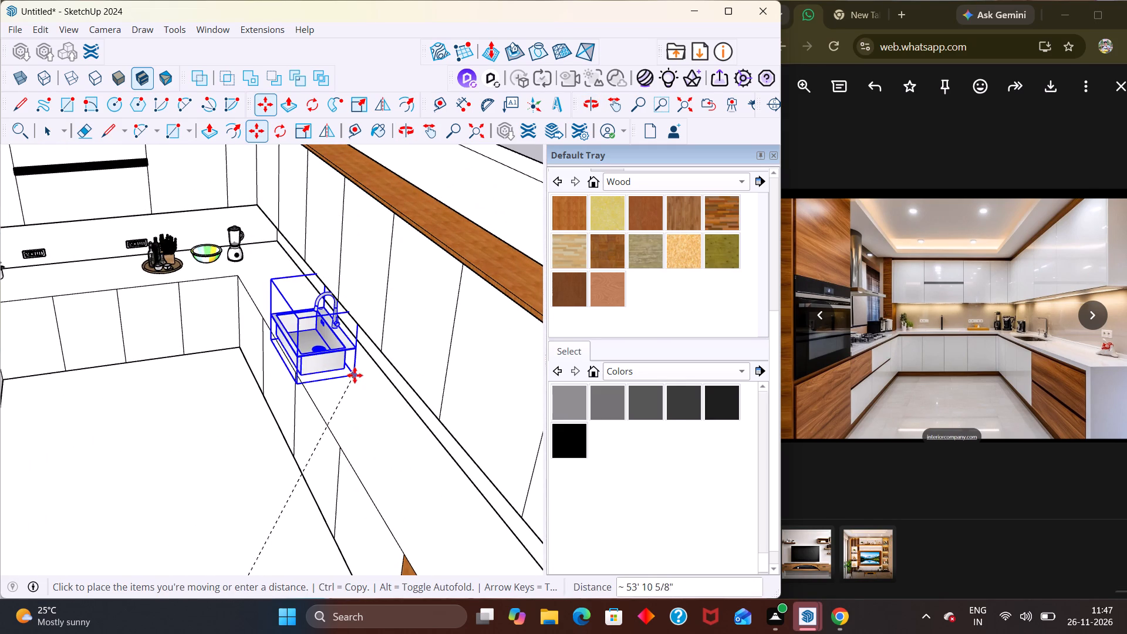
click(359, 368)
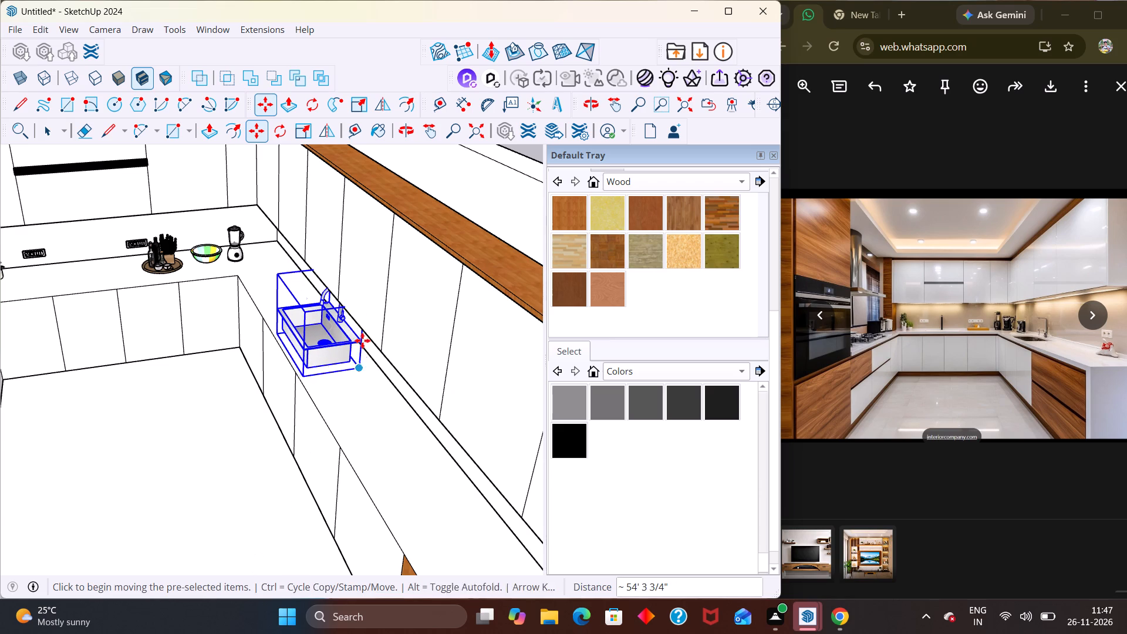
scroll(366, 310, down, 8)
key(space)
click(455, 244)
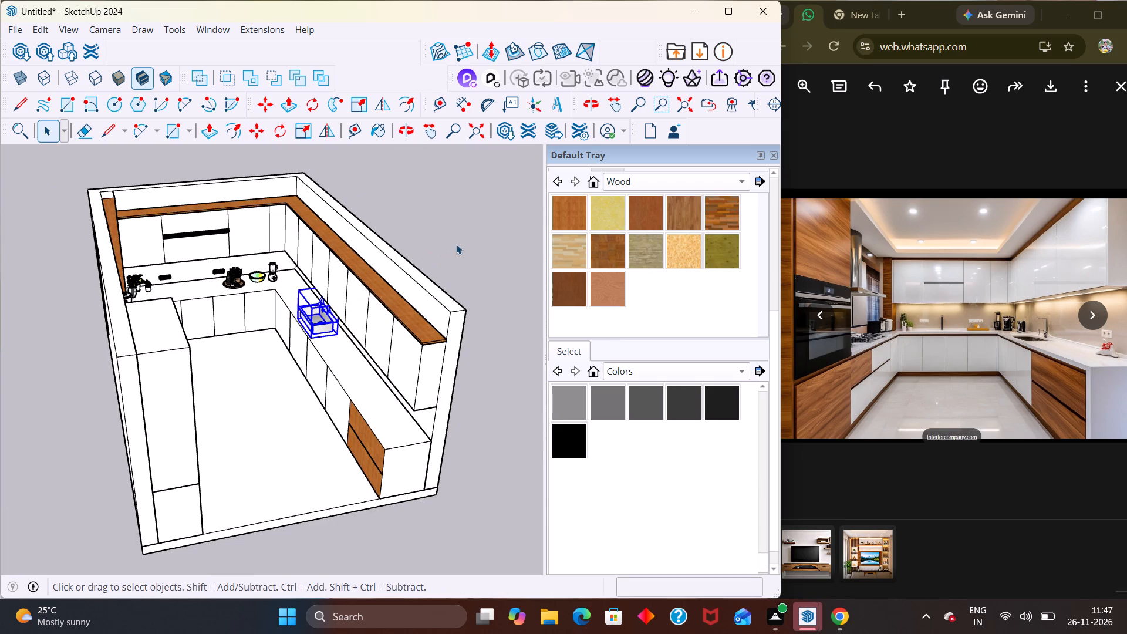
Lower the sink about 10 7/16" into the counter until its rim sits at the countertop surface, and deselect it.
middle_drag(347, 339, 334, 223)
scroll(339, 254, up, 8)
scroll(306, 365, down, 1)
scroll(306, 369, up, 1)
middle_drag(332, 416, 423, 414)
scroll(449, 425, up, 3)
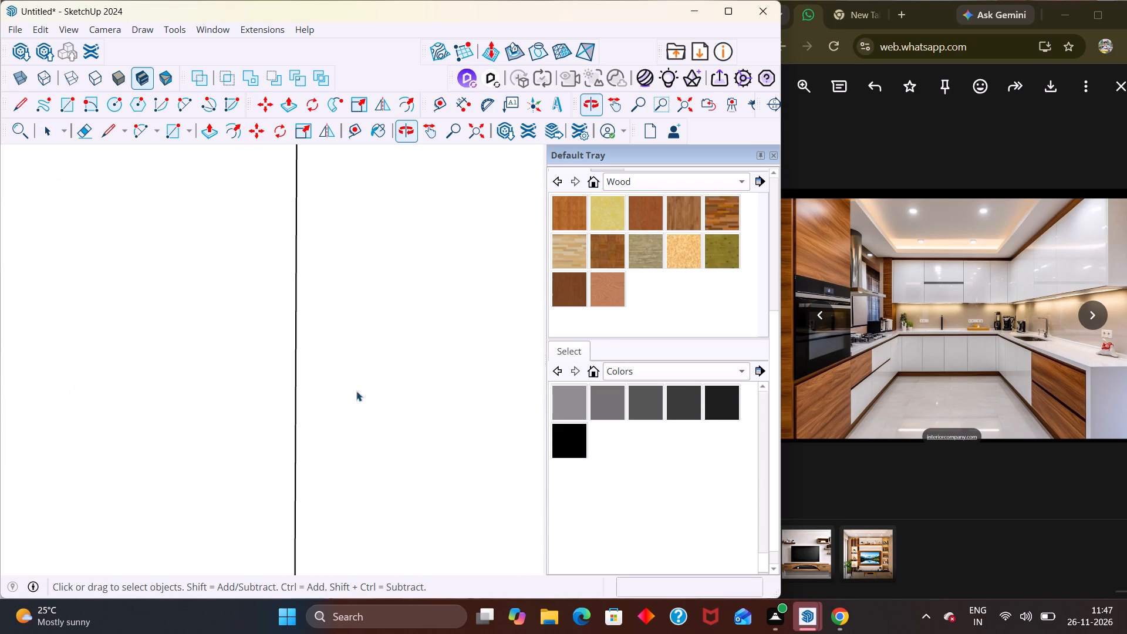
key(shift+z)
middle_drag(302, 403, 244, 432)
scroll(301, 346, up, 3)
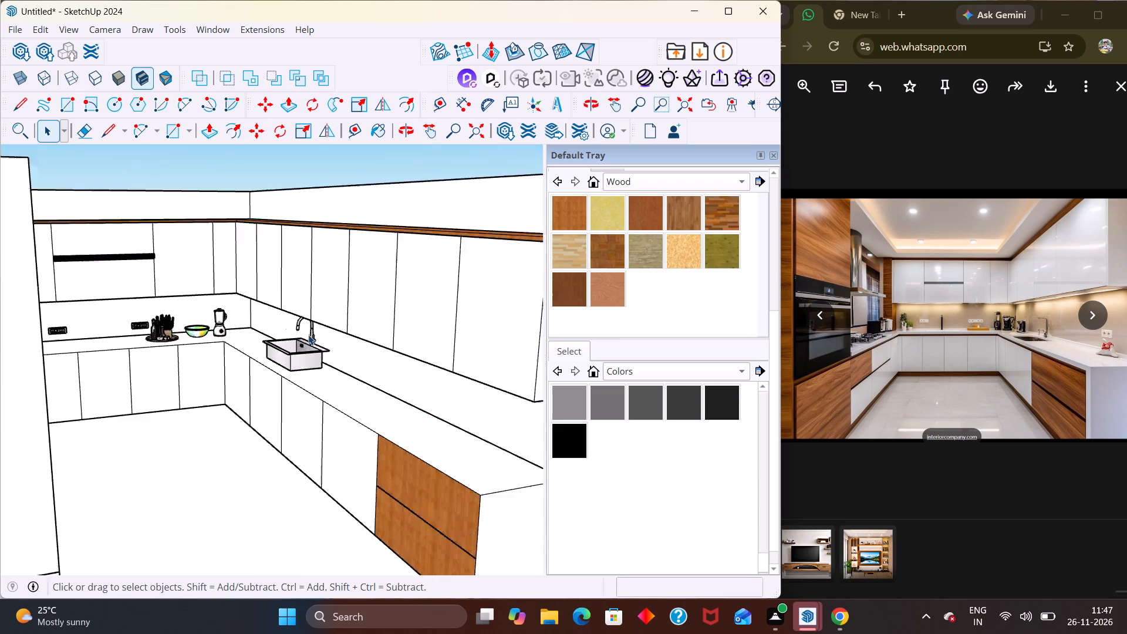
scroll(308, 335, up, 7)
click(292, 382)
key(m)
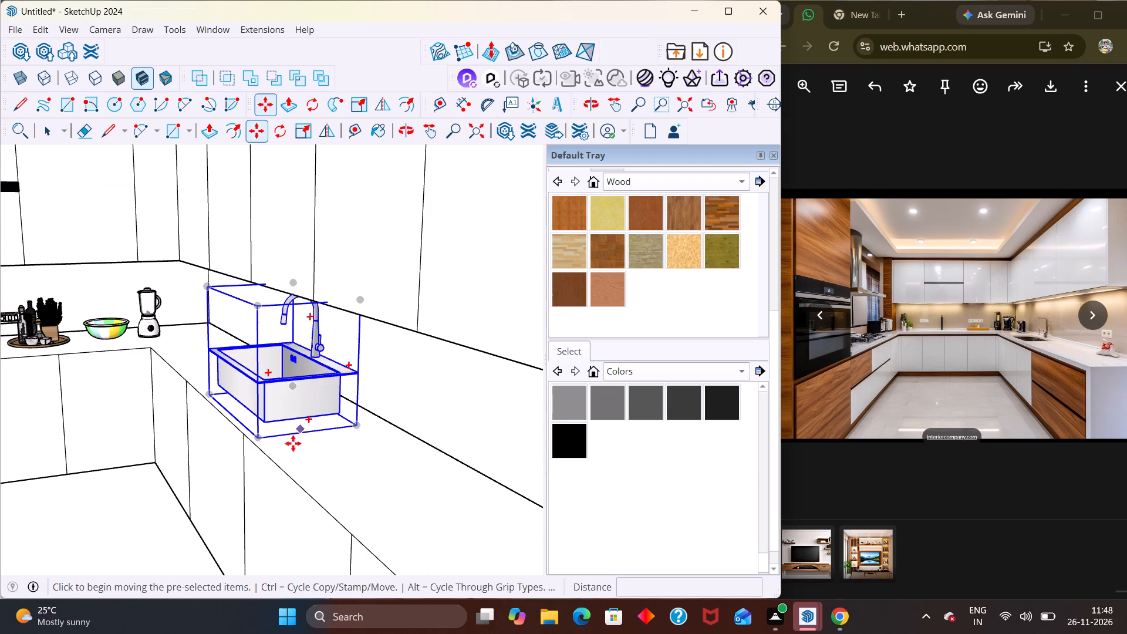
click(256, 443)
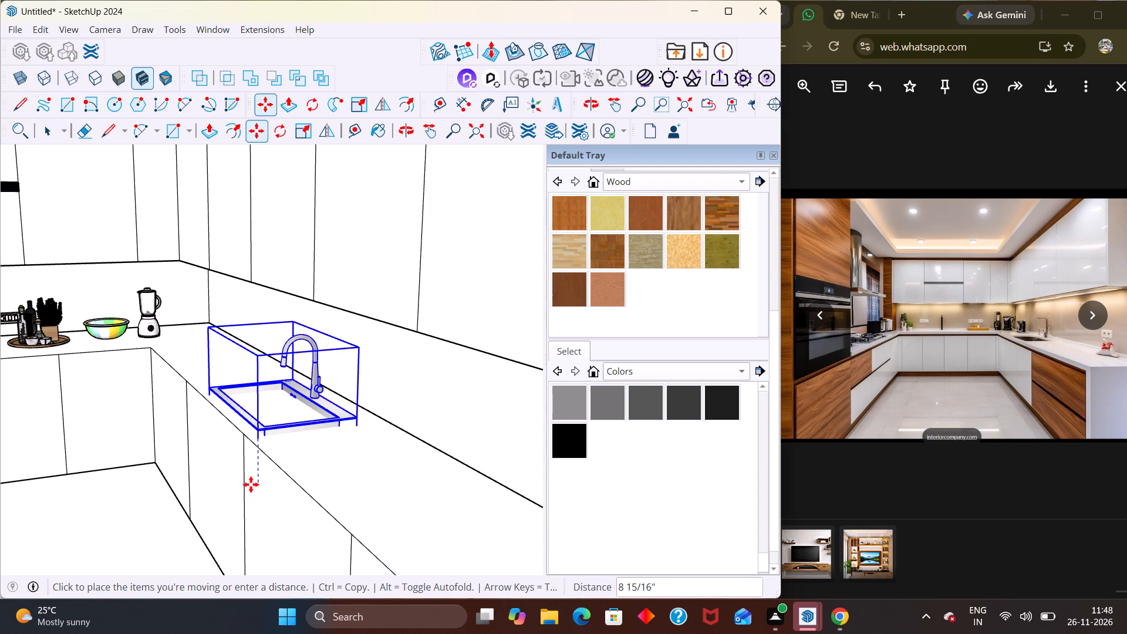
scroll(251, 491, up, 4)
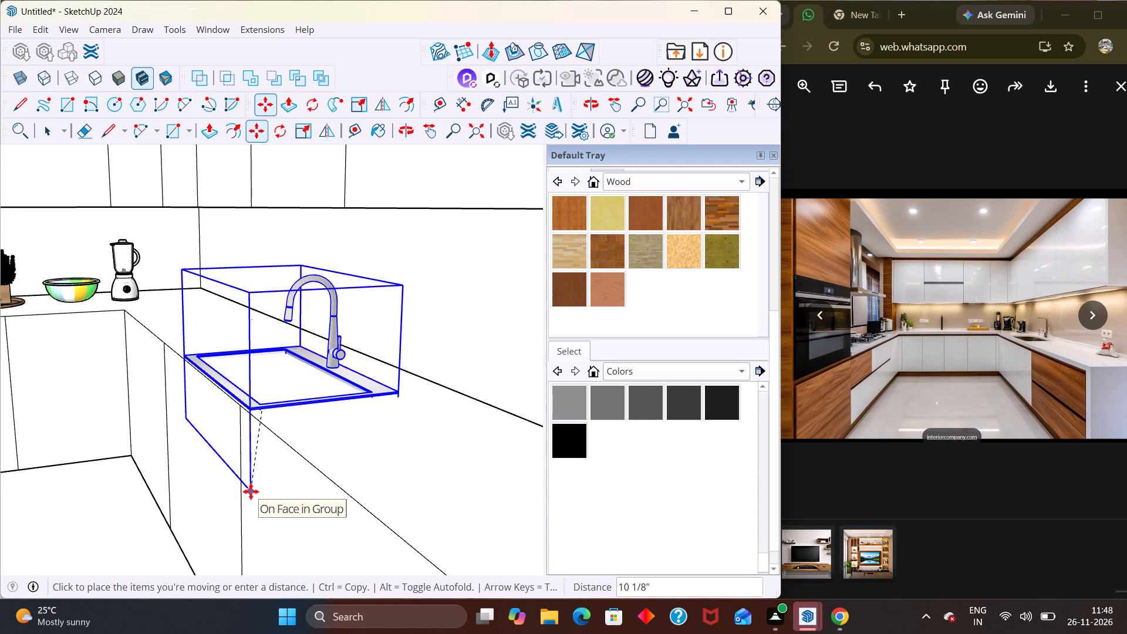
click(258, 491)
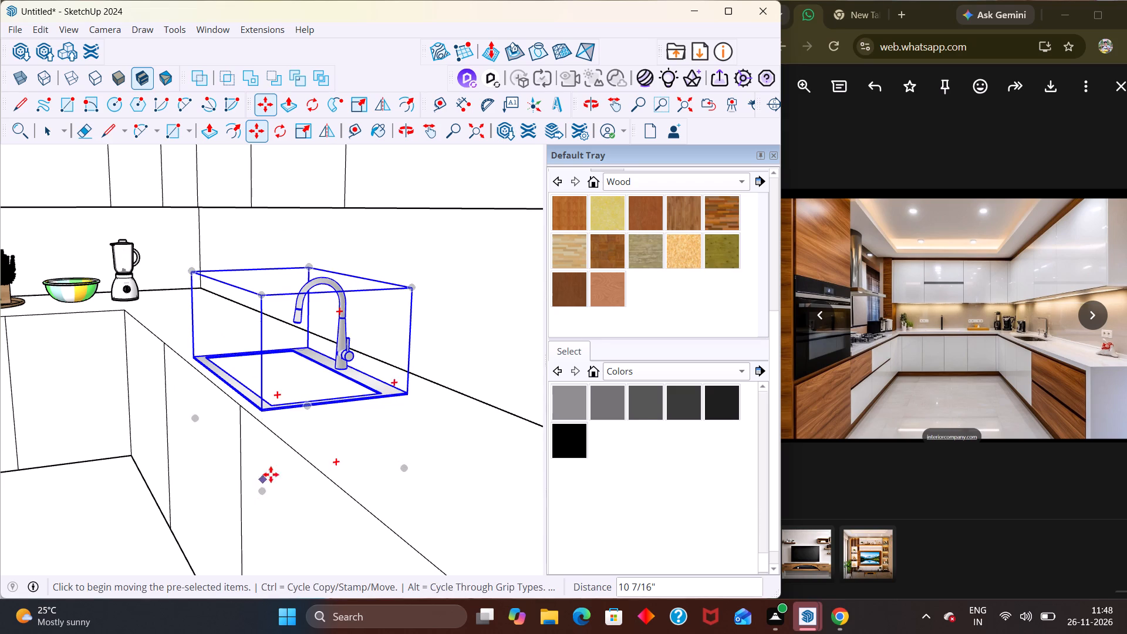
scroll(284, 430, down, 17)
key(space)
click(364, 258)
Examine how the recessed sink sits in the long counter, checking the area inside its rim from above.
scroll(250, 411, up, 4)
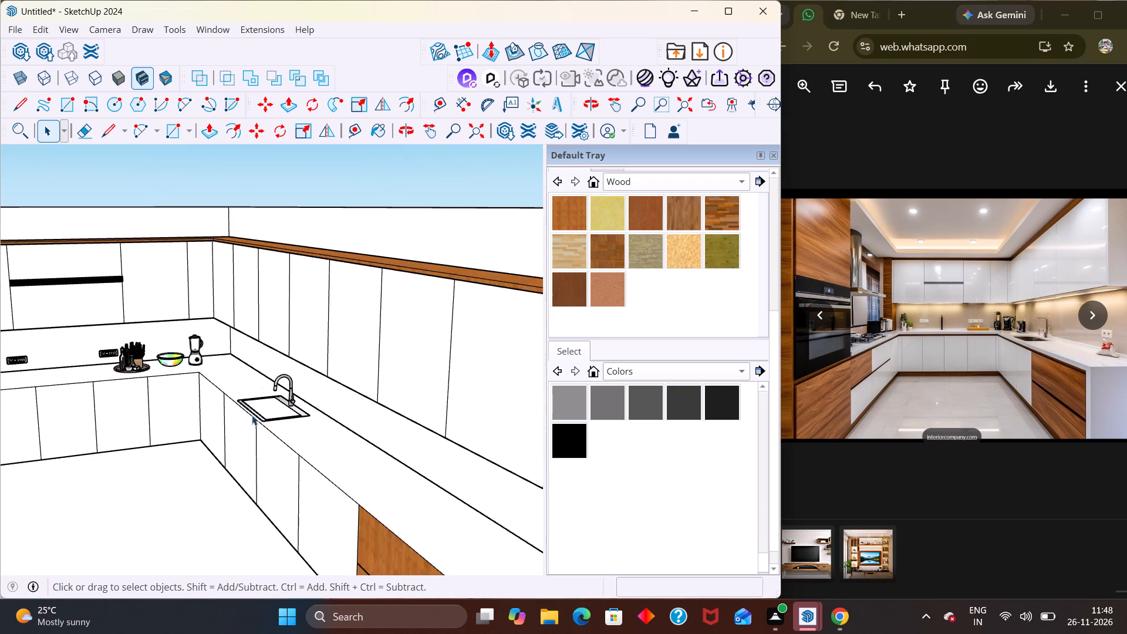
middle_drag(252, 416, 298, 530)
scroll(297, 530, up, 5)
double_click(303, 469)
click(299, 456)
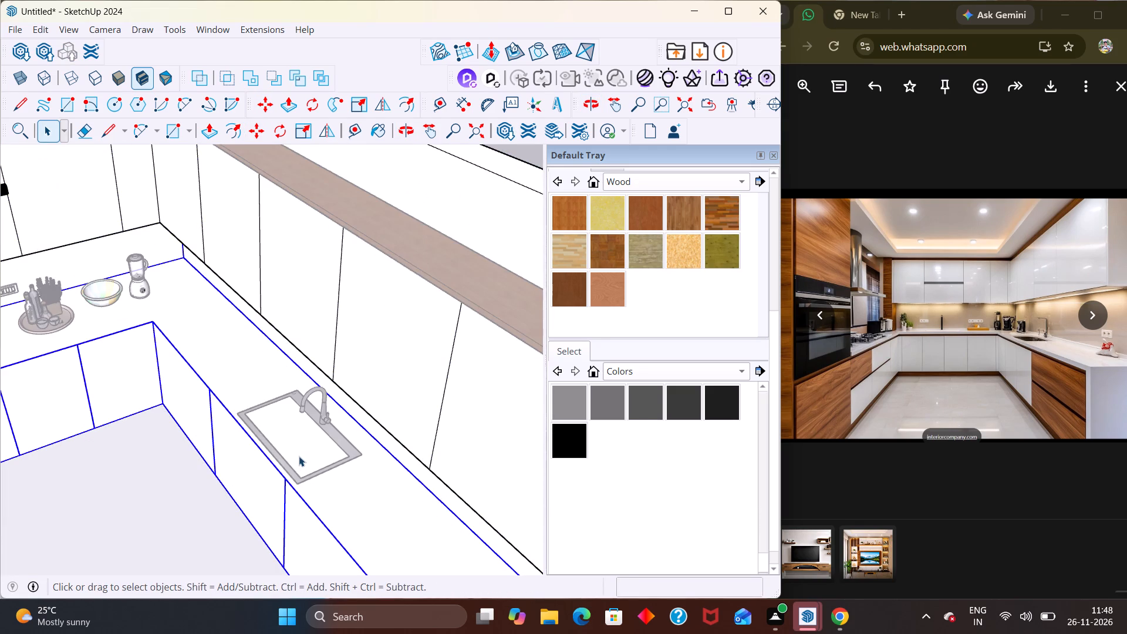
key(Escape)
scroll(299, 456, down, 14)
middle_drag(310, 430, 299, 338)
scroll(302, 345, up, 2)
scroll(350, 461, down, 1)
middle_drag(349, 478, 265, 456)
scroll(262, 451, down, 4)
scroll(296, 484, up, 7)
middle_drag(298, 447, 298, 424)
middle_drag(276, 460, 297, 554)
scroll(276, 463, up, 9)
scroll(275, 462, down, 1)
scroll(275, 462, up, 1)
click(277, 460)
double_click(277, 460)
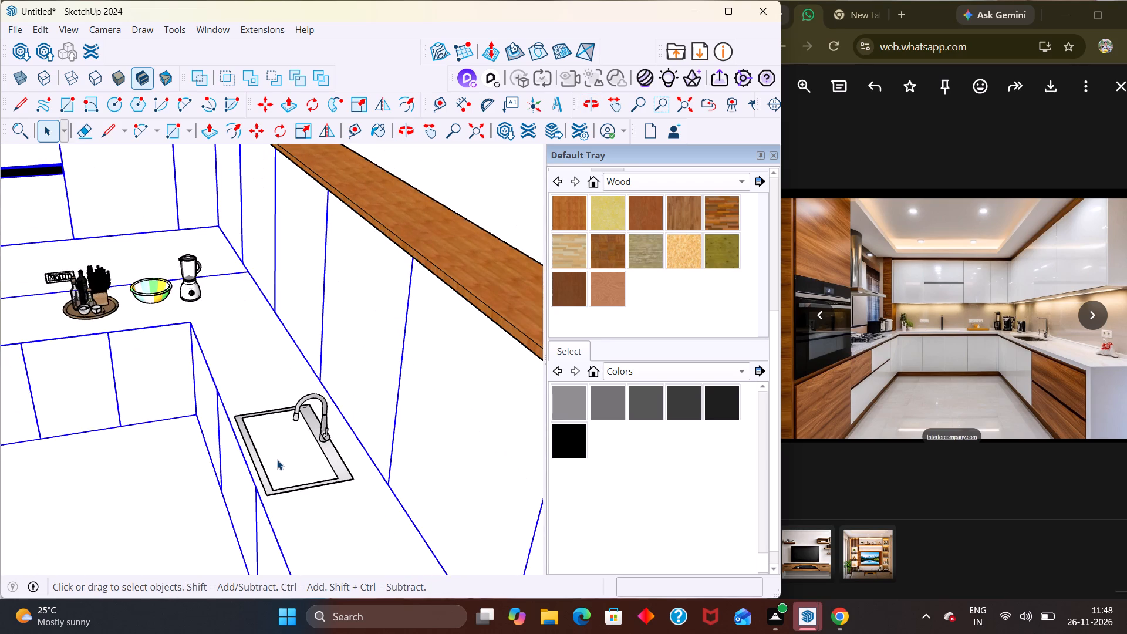
middle_drag(277, 460, 330, 520)
scroll(330, 520, up, 1)
click(319, 489)
key(Escape)
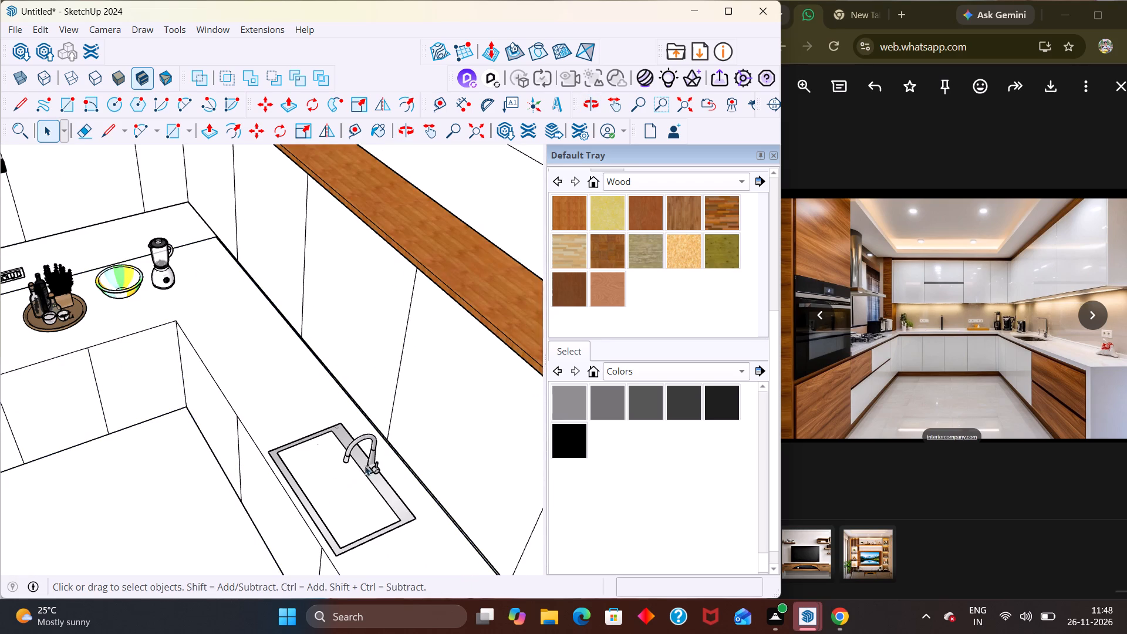
Open the sink component for editing and try to push the face inside its rim down about 7 1/8" with Push/Pull.
click(370, 466)
double_click(336, 475)
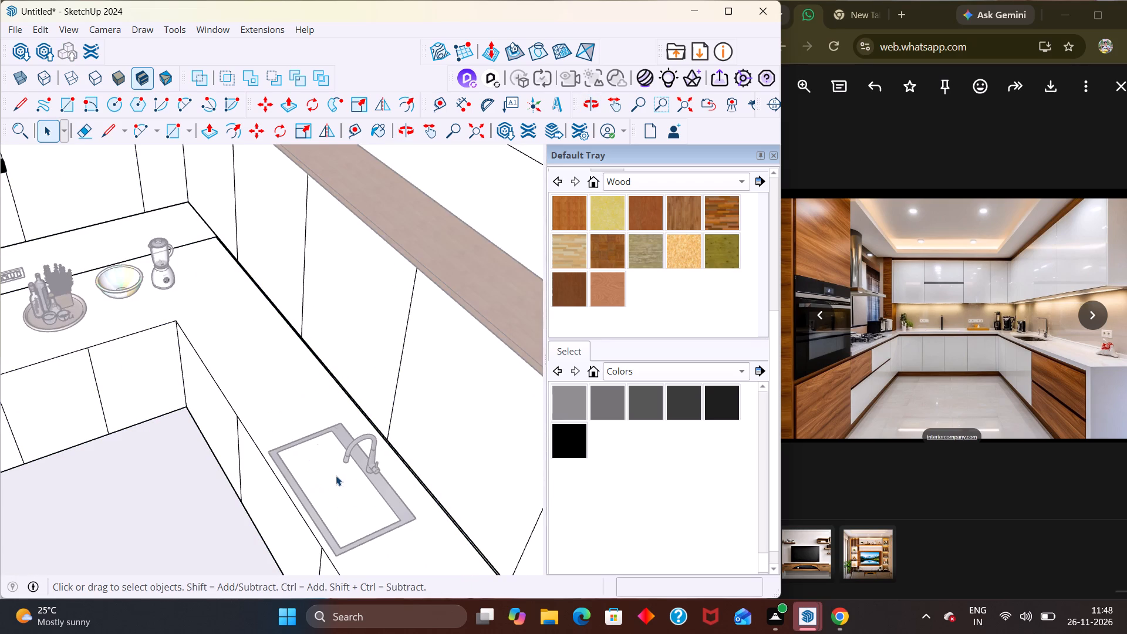
click(371, 461)
double_click(365, 464)
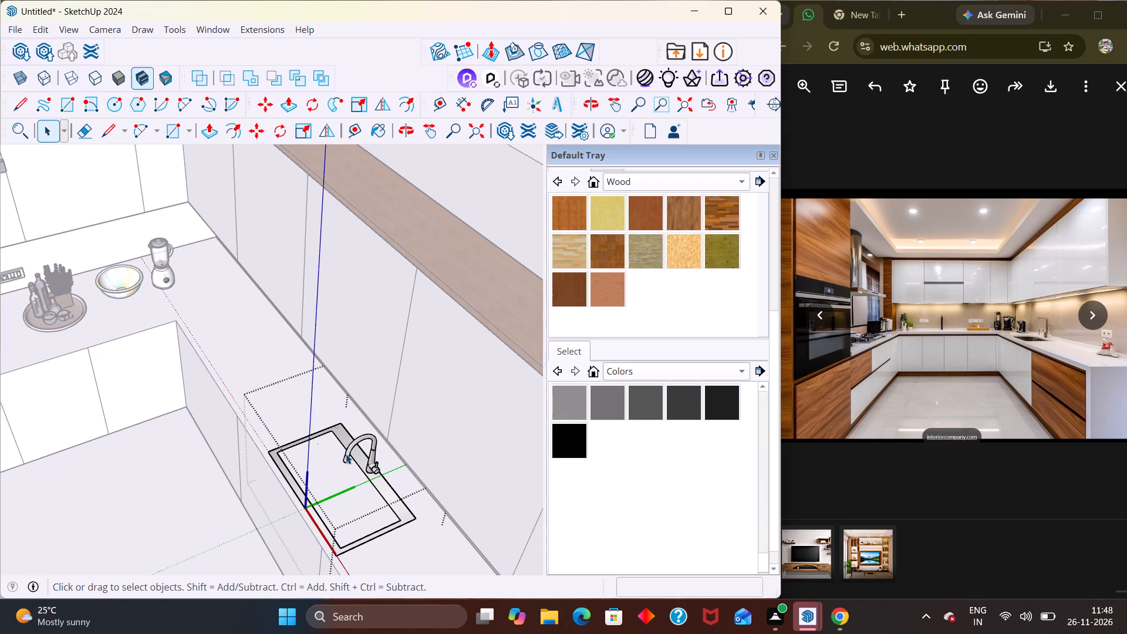
key(p)
click(321, 473)
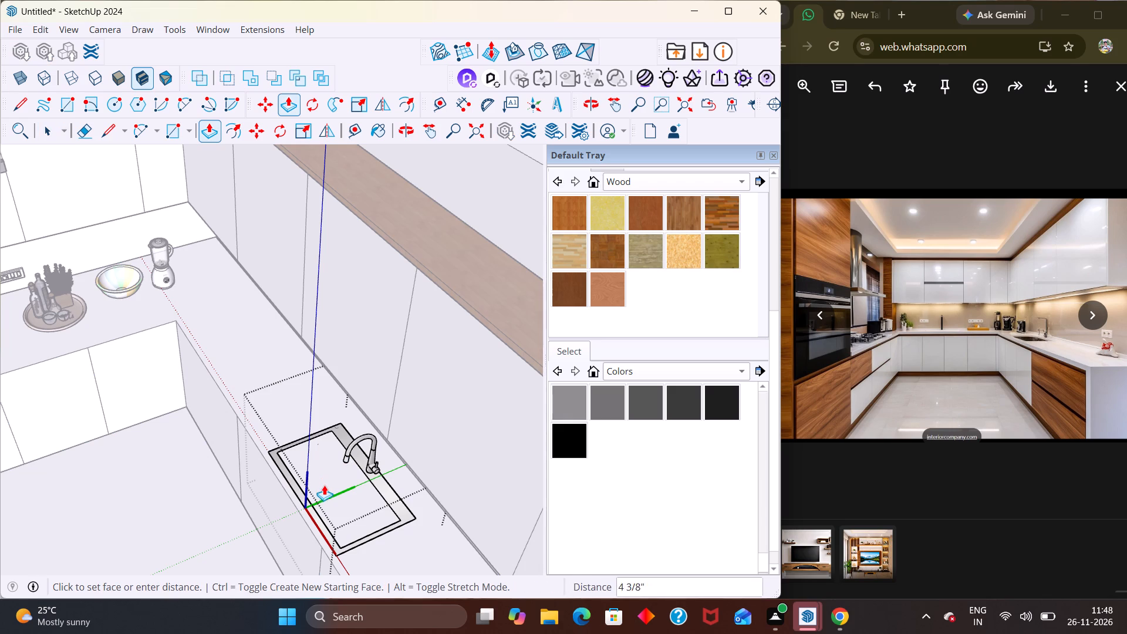
click(323, 477)
key(Escape)
scroll(324, 479, up, 5)
key(space)
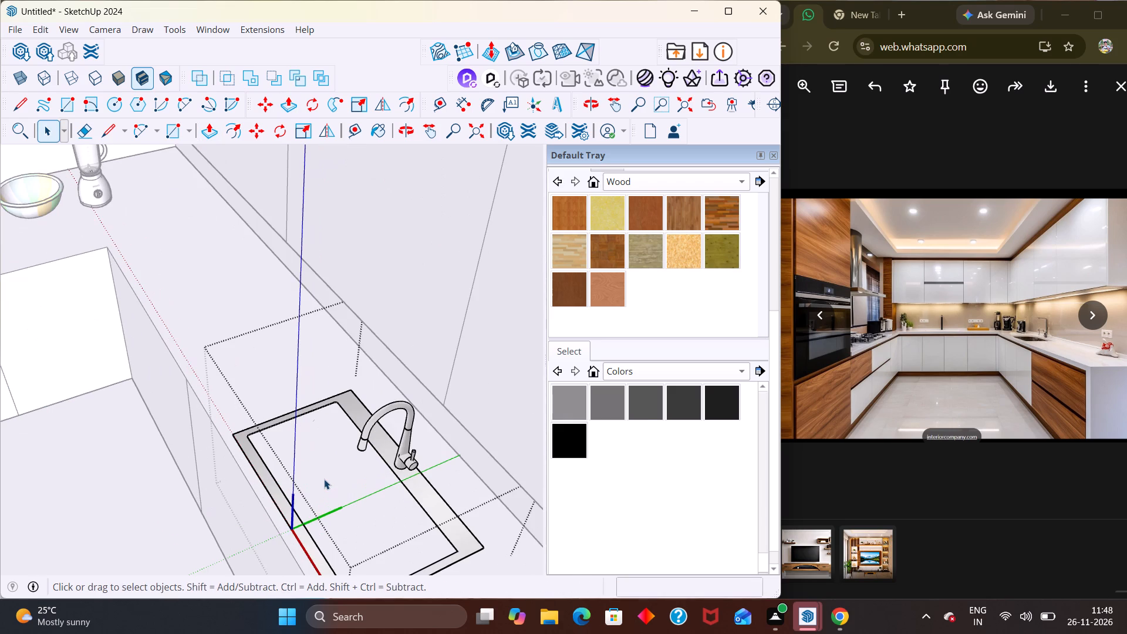
click(324, 479)
key(p)
drag(343, 471, 346, 508)
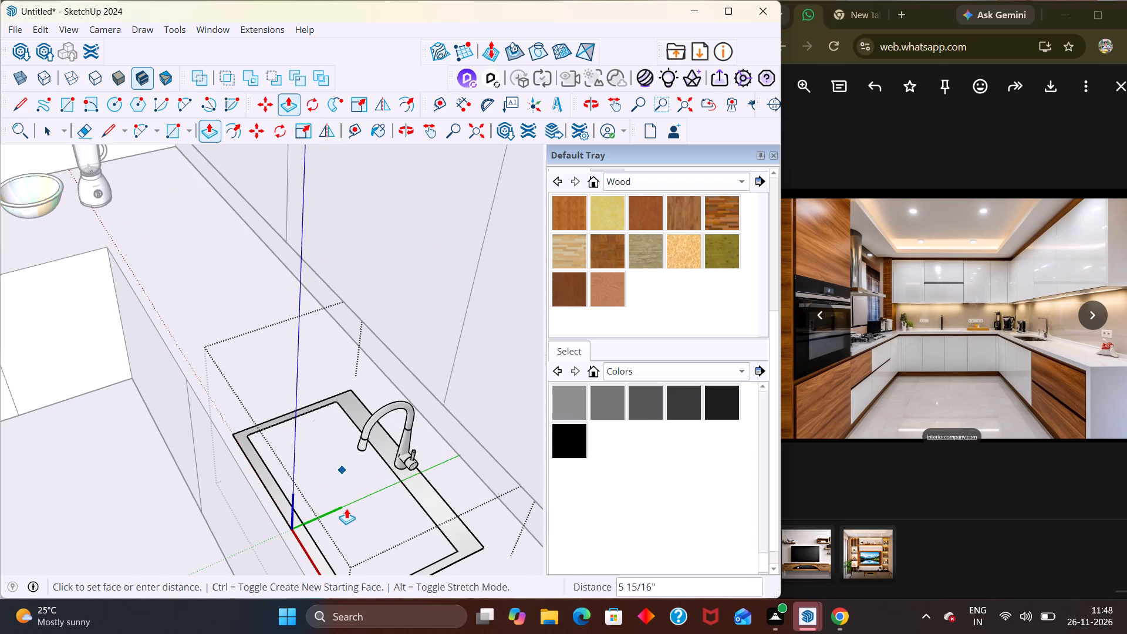
drag(346, 508, 347, 510)
click(342, 482)
drag(338, 512, 338, 503)
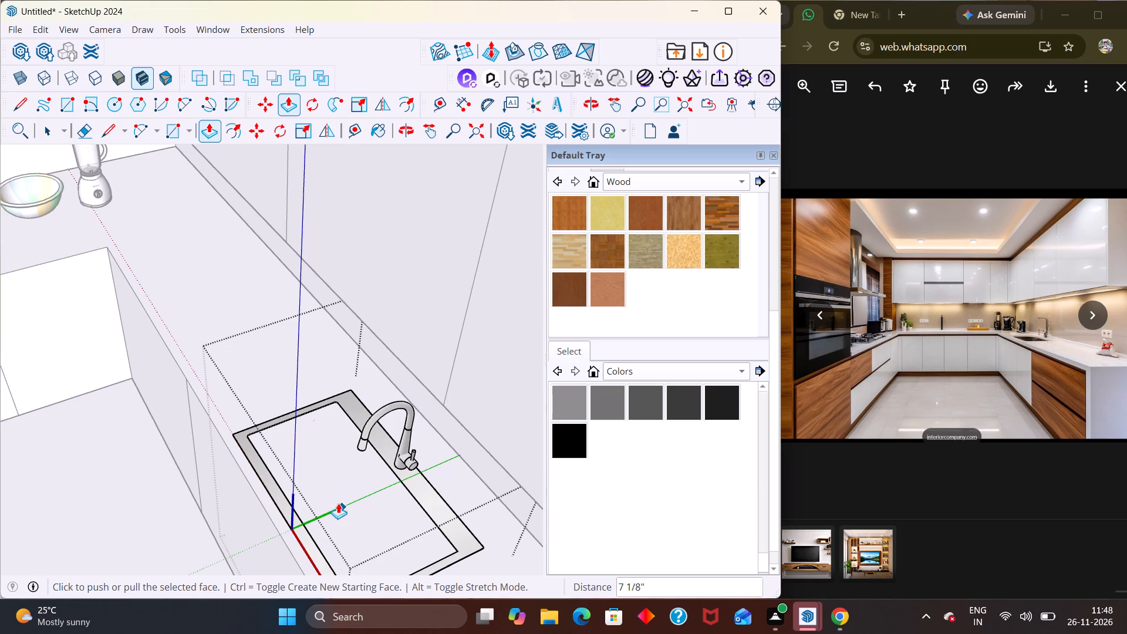
drag(338, 503, 325, 490)
scroll(345, 483, down, 3)
middle_drag(344, 485, 461, 457)
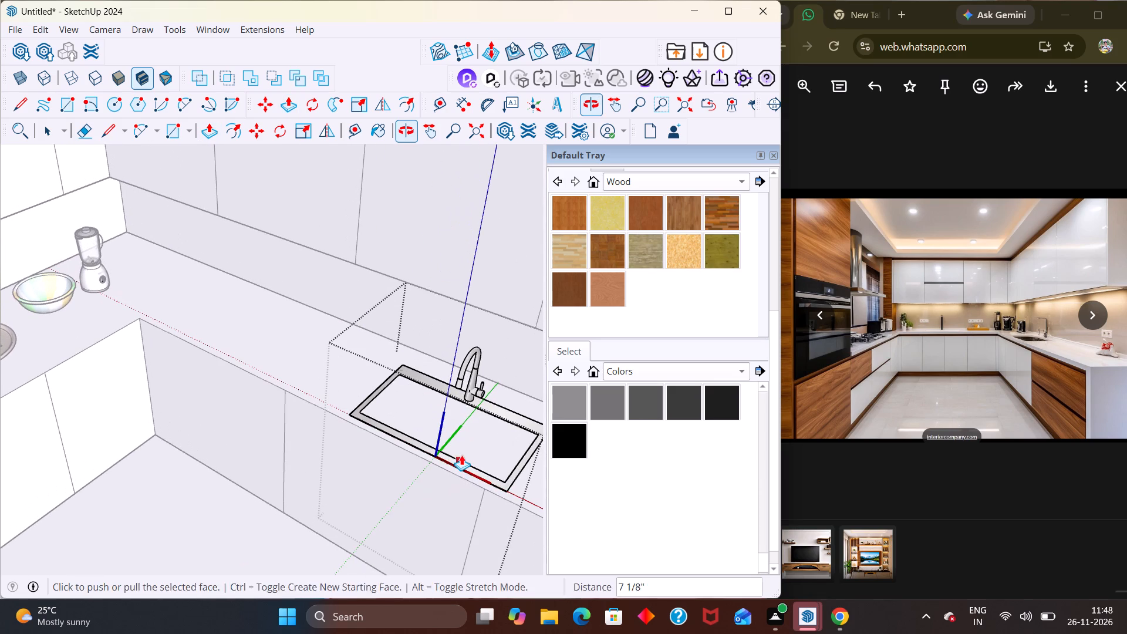
click(460, 448)
click(464, 458)
key(Escape)
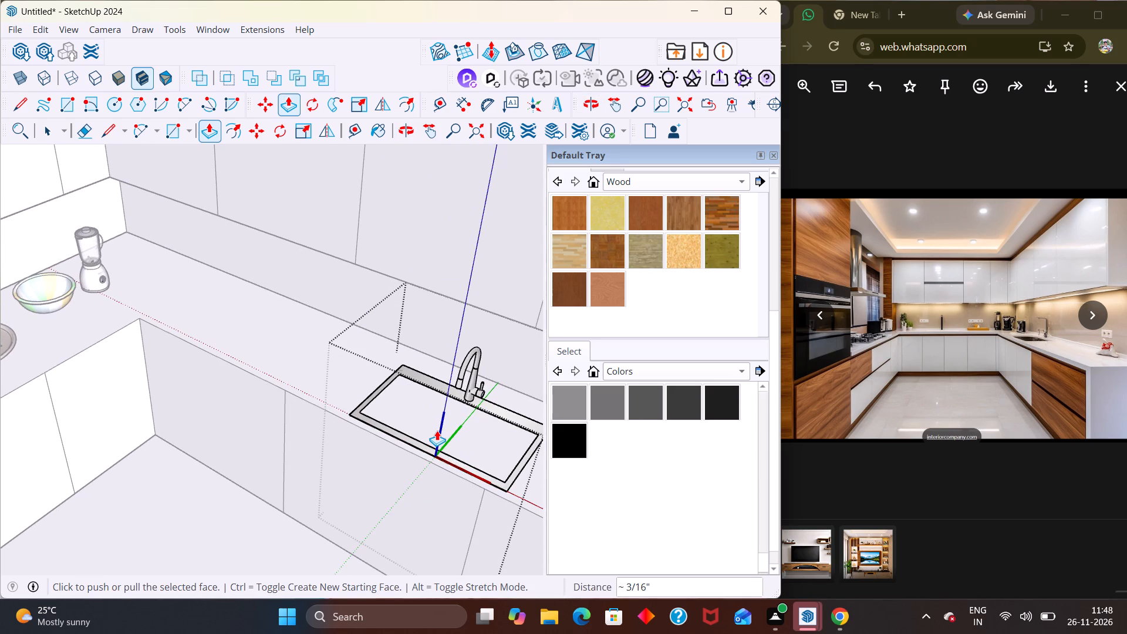
key(space)
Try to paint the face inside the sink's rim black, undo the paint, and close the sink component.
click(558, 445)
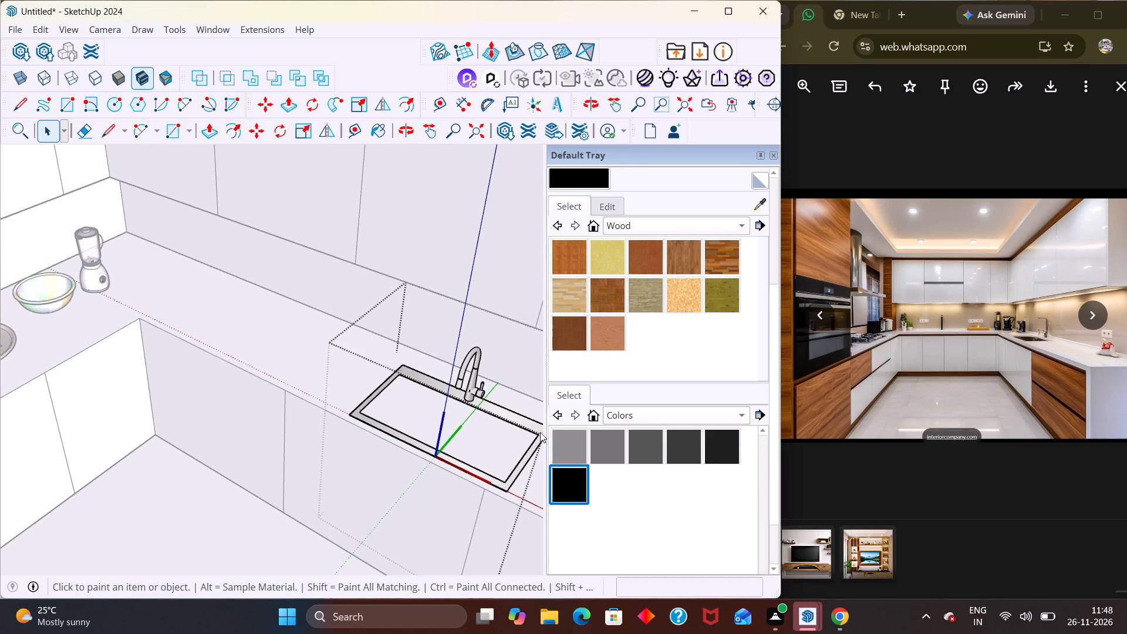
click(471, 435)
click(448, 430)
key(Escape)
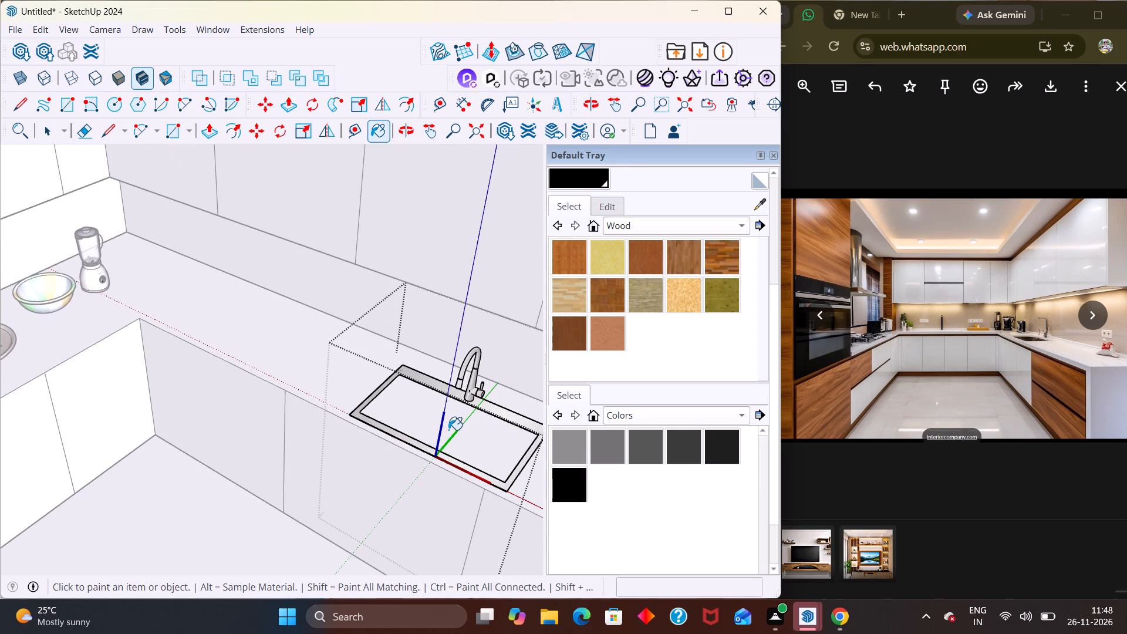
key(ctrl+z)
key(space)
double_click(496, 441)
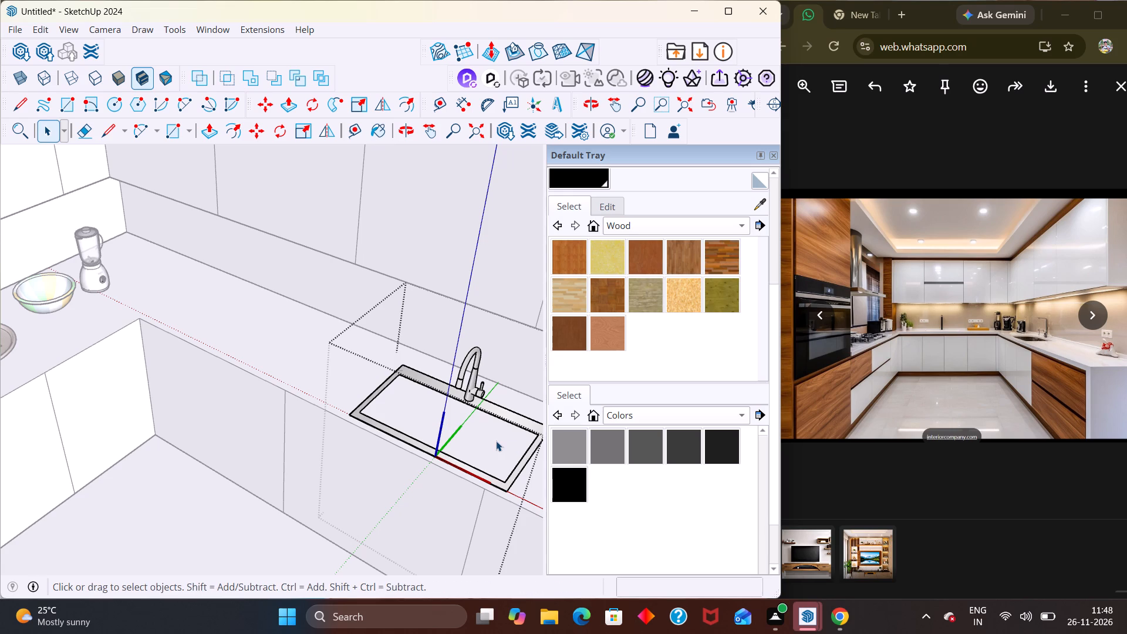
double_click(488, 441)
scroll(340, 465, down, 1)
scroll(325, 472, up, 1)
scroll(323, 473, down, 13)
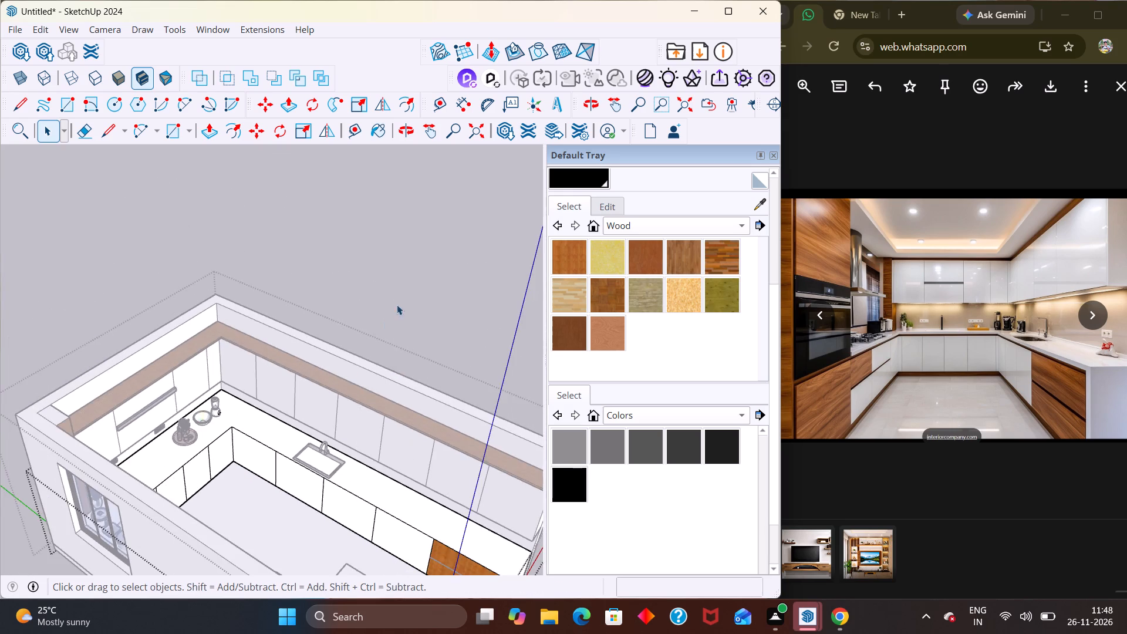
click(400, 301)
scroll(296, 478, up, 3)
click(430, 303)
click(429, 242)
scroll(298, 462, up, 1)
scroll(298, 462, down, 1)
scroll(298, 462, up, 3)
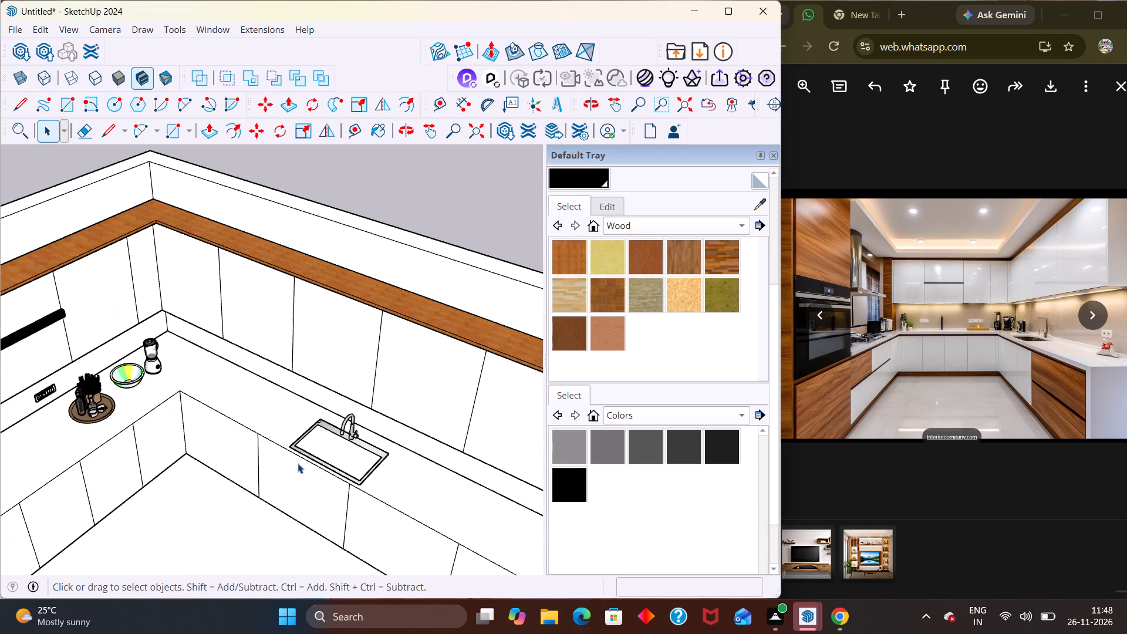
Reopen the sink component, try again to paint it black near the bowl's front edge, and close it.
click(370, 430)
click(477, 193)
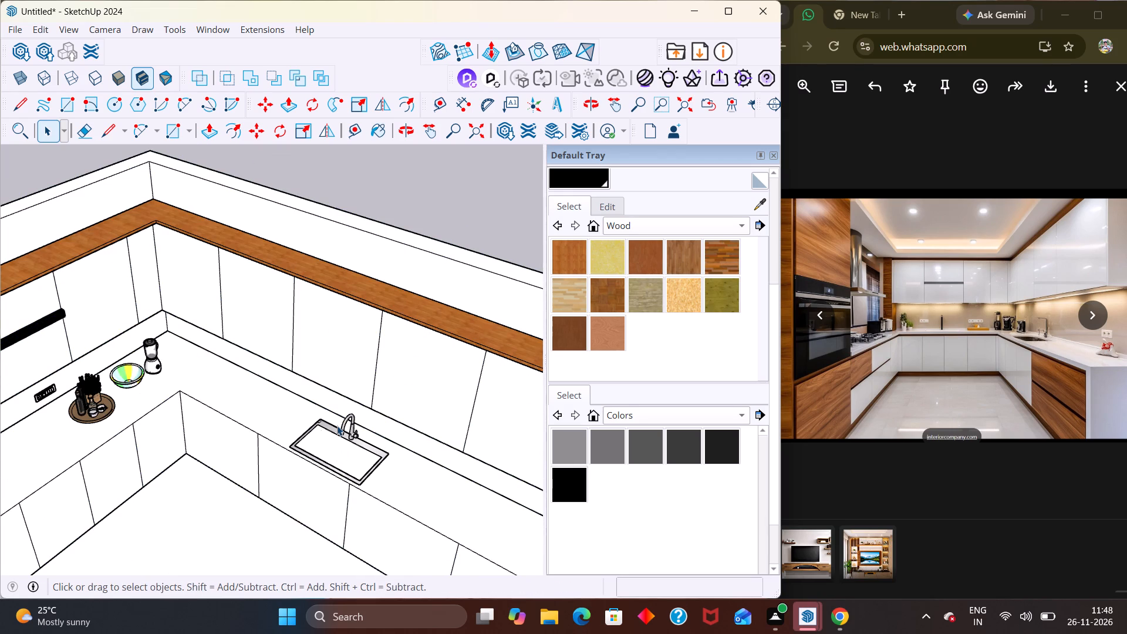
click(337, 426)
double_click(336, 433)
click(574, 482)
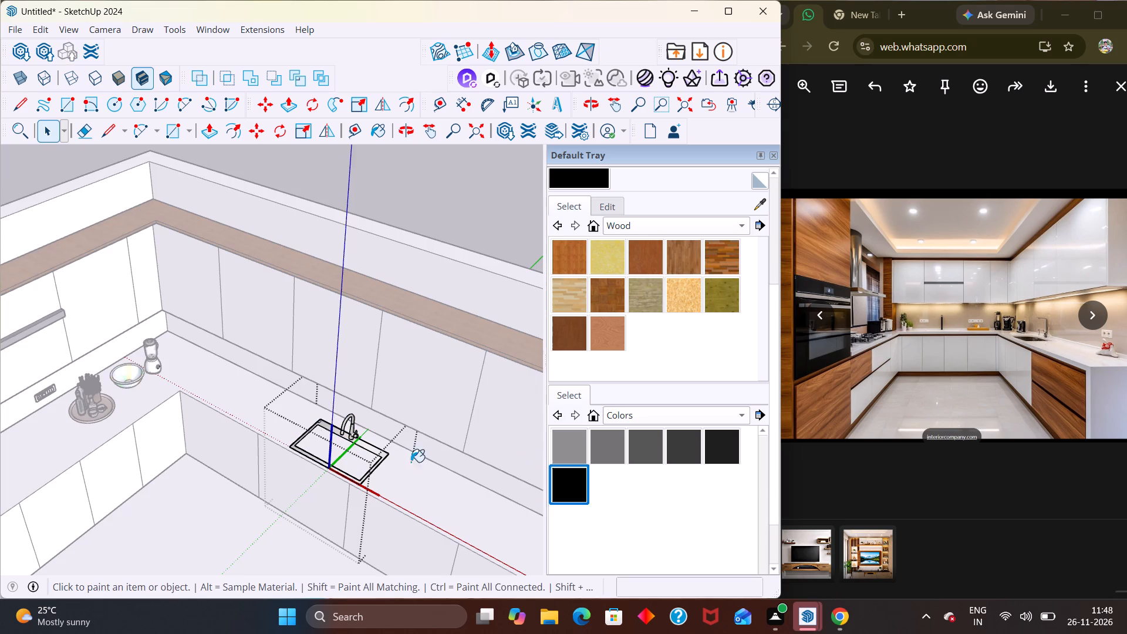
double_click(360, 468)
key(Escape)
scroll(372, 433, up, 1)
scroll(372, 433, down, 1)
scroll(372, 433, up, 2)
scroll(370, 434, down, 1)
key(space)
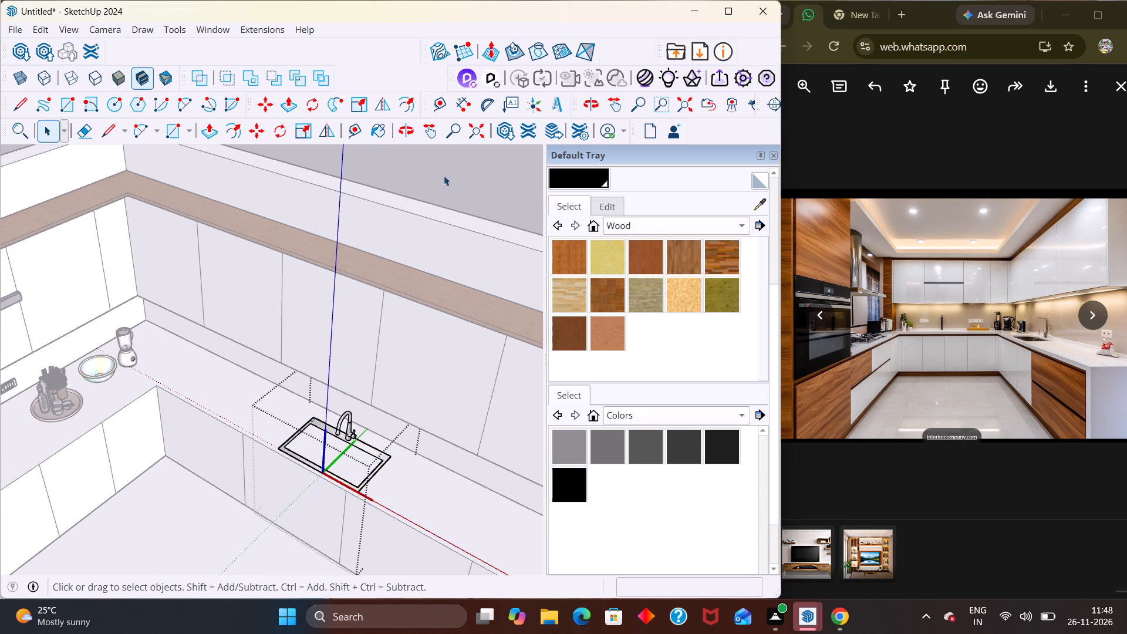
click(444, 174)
Review the furnished kitchen from outside and above, ending close to the hob, bottles, cookware and plants by the window.
scroll(299, 352, down, 16)
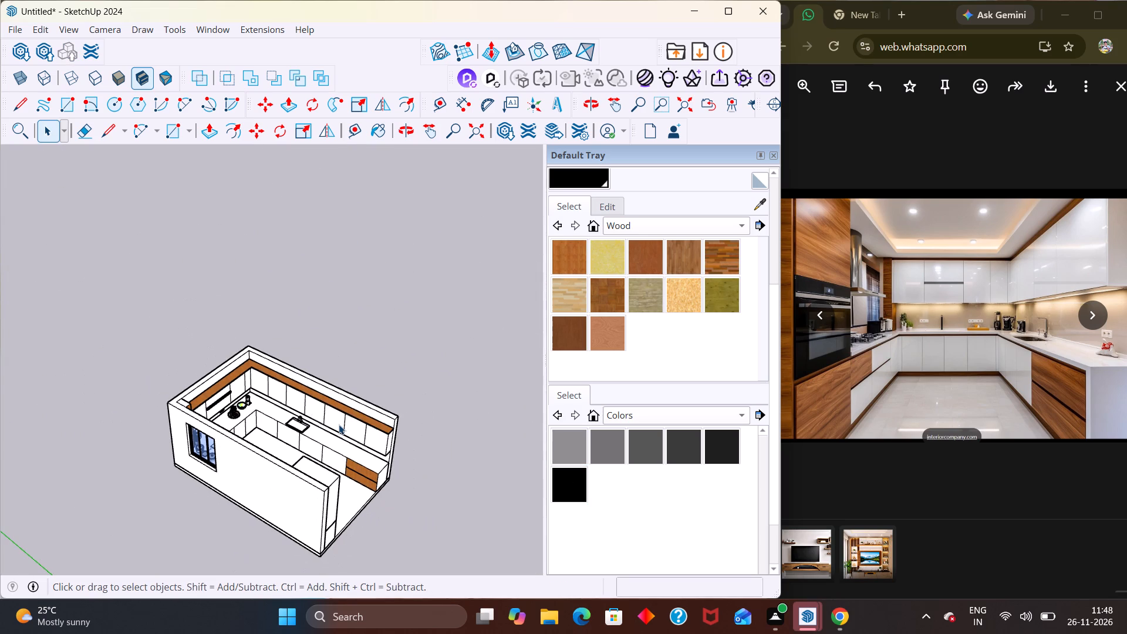
middle_drag(366, 477, 173, 440)
scroll(183, 433, down, 1)
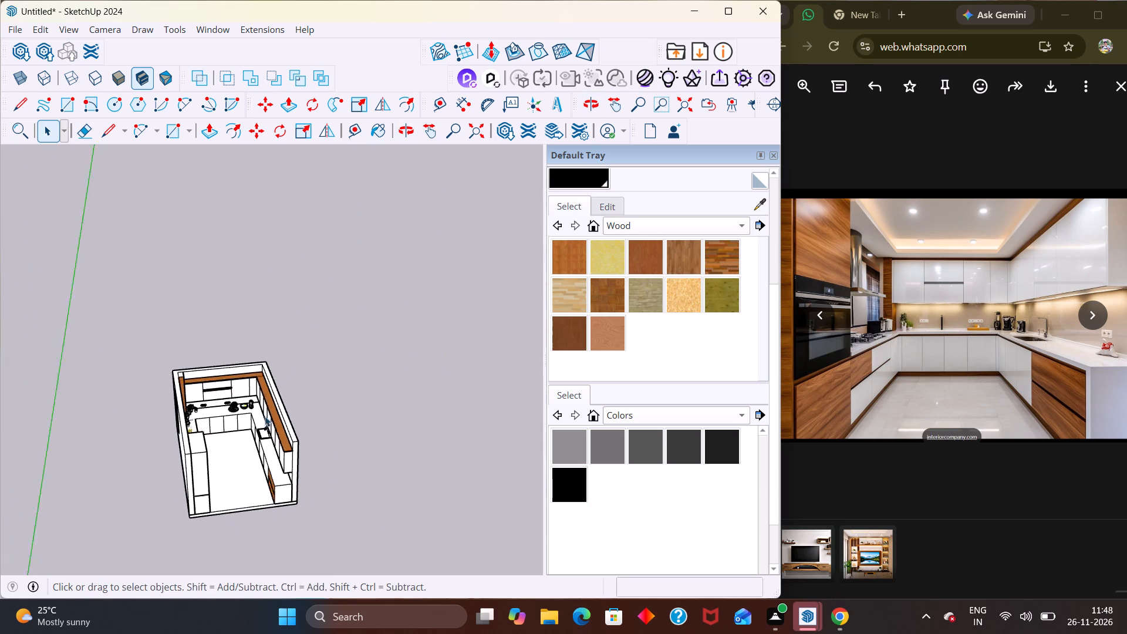
scroll(265, 416, down, 4)
scroll(333, 401, up, 1)
scroll(335, 403, down, 3)
middle_drag(244, 430, 280, 334)
scroll(266, 339, up, 10)
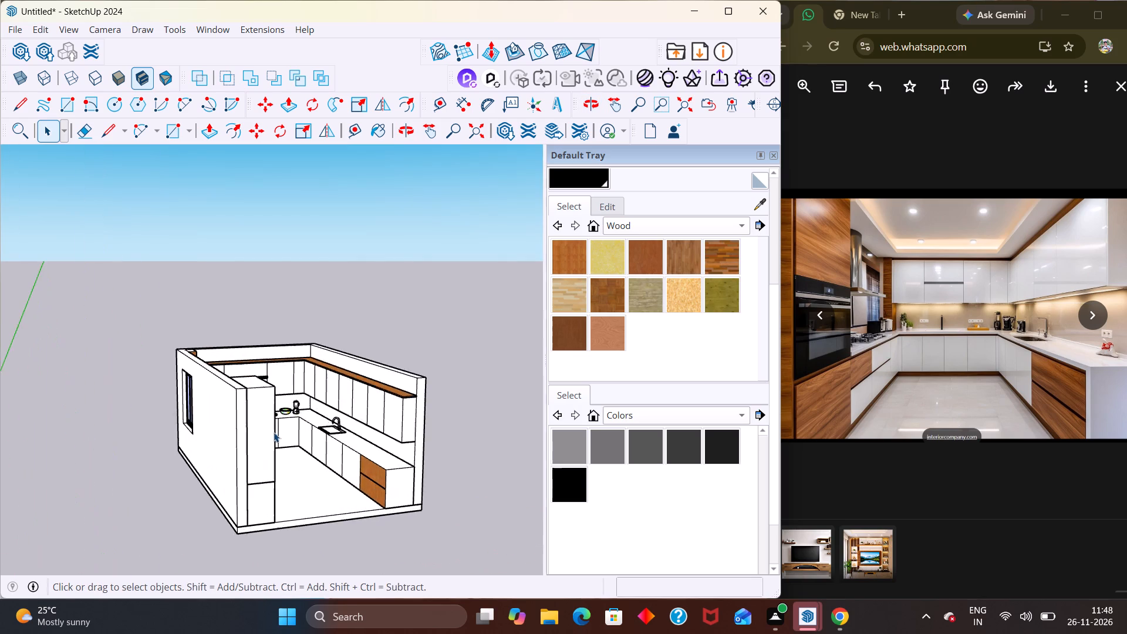
middle_drag(310, 399, 217, 418)
scroll(215, 418, up, 2)
scroll(218, 409, down, 1)
scroll(218, 409, up, 4)
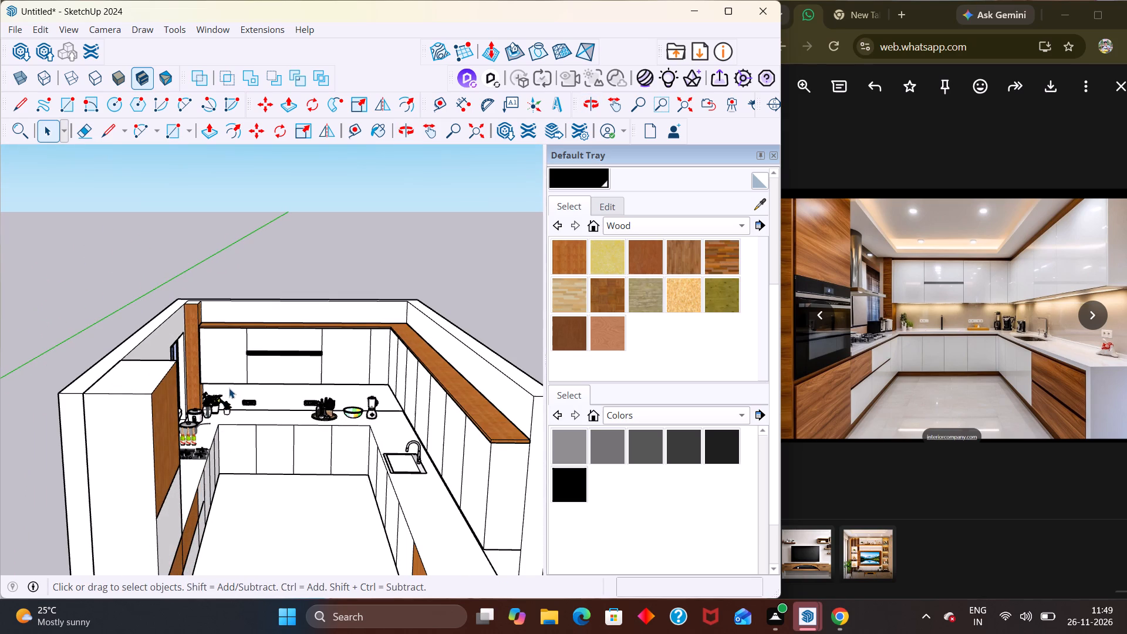
scroll(316, 436, down, 2)
middle_drag(318, 446, 216, 507)
scroll(166, 420, up, 2)
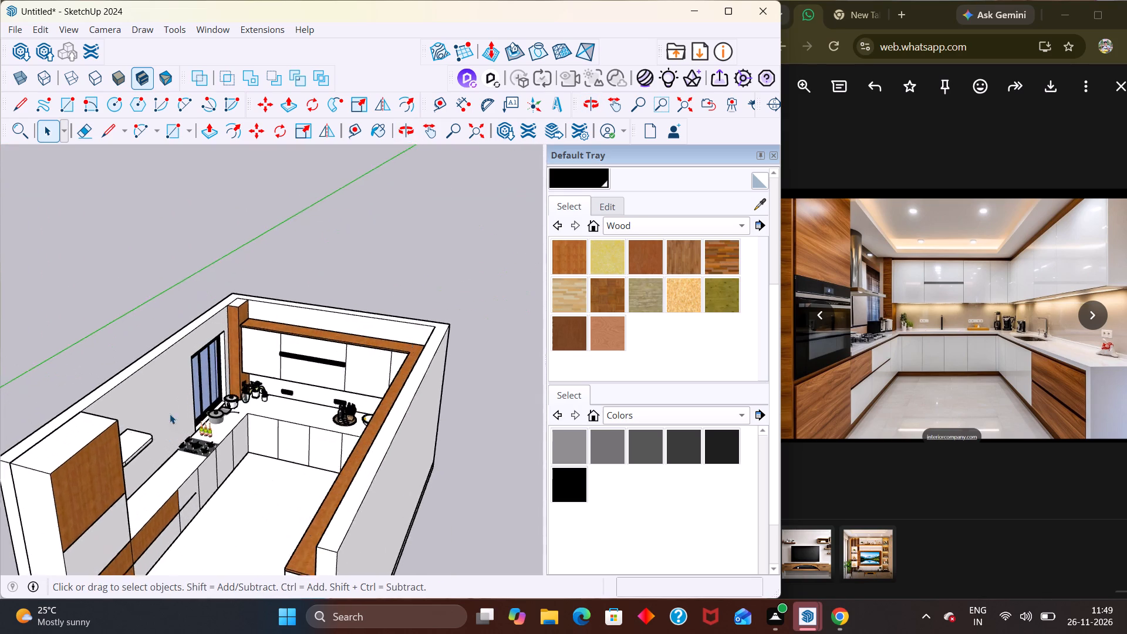
scroll(170, 414, up, 4)
scroll(220, 400, up, 3)
scroll(262, 423, up, 3)
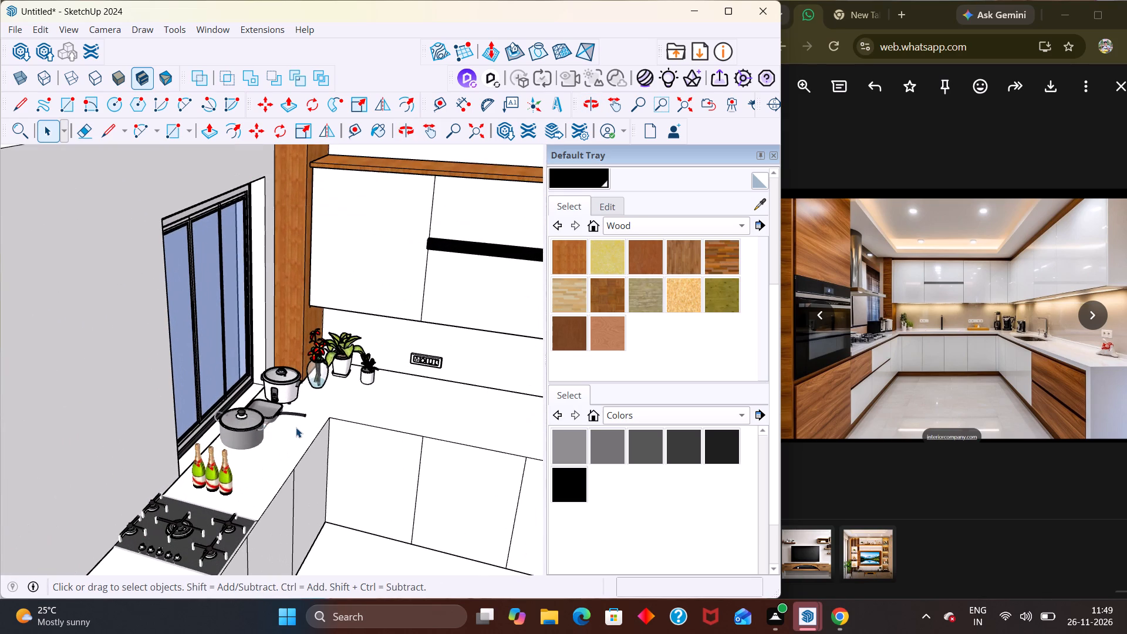
scroll(296, 422, down, 2)
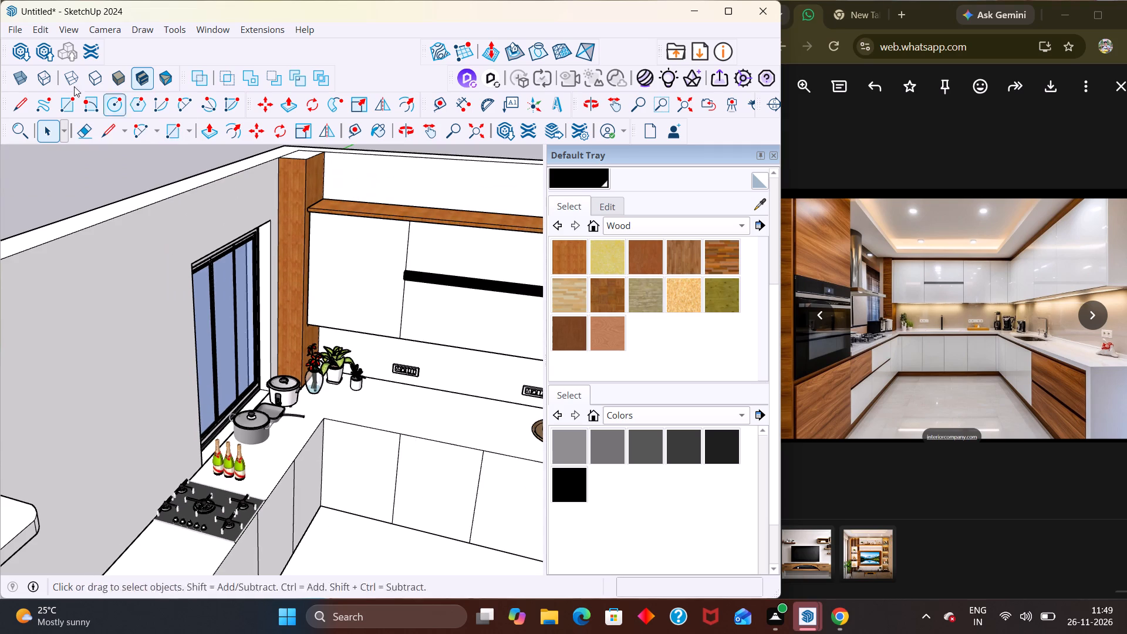
Open 3D Warehouse, dismiss the promotional offer, and search the models for "KITCHEN".
click(23, 57)
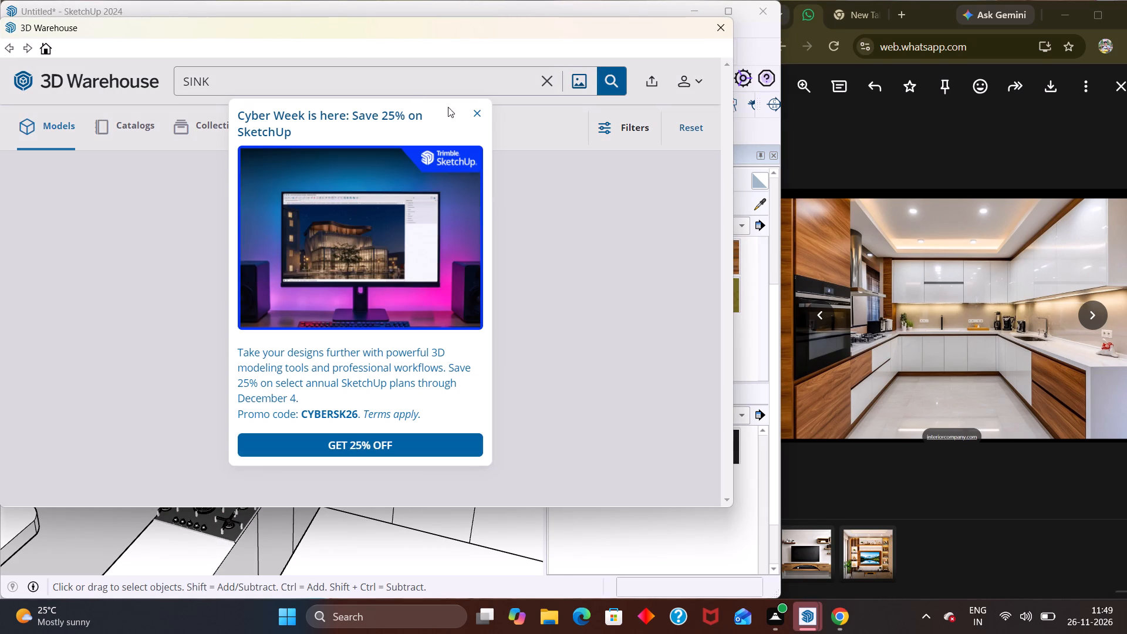
click(478, 113)
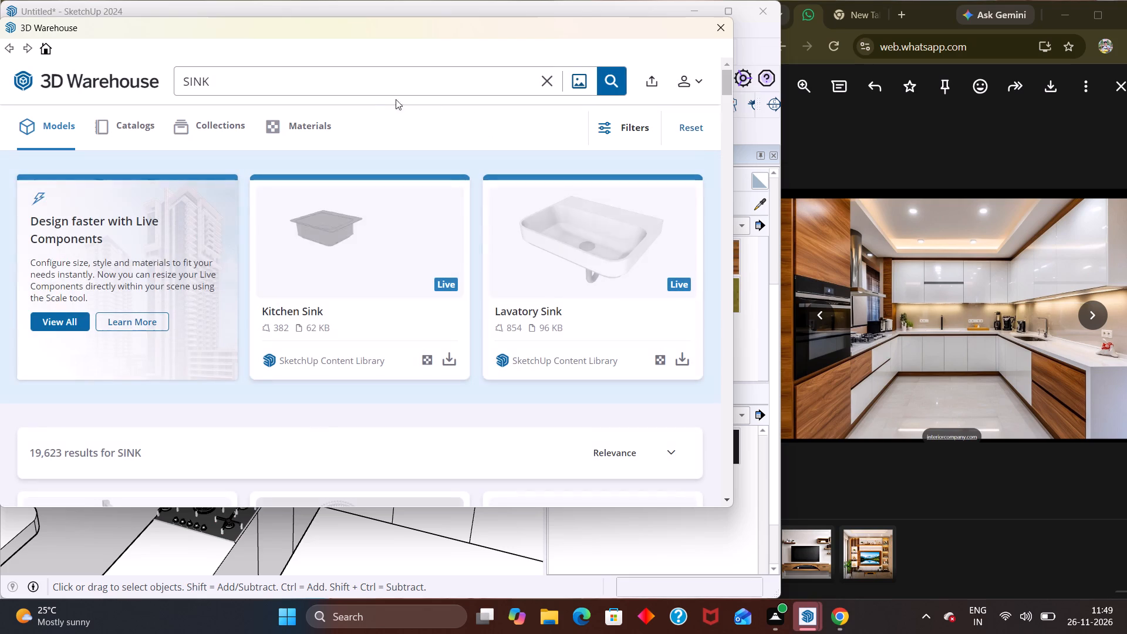
click(332, 87)
key(BackSpace)
key(BackSpace)
key(BackSpace)
key(BackSpace)
key(BackSpace)
key(BackSpace)
key(BackSpace)
key(BackSpace)
key(BackSpace)
key(BackSpace)
key(BackSpace)
key(BackSpace)
key(BackSpace)
key(BackSpace)
key(BackSpace)
key(BackSpace)
key(BackSpace)
key(BackSpace)
key(BackSpace)
key(BackSpace)
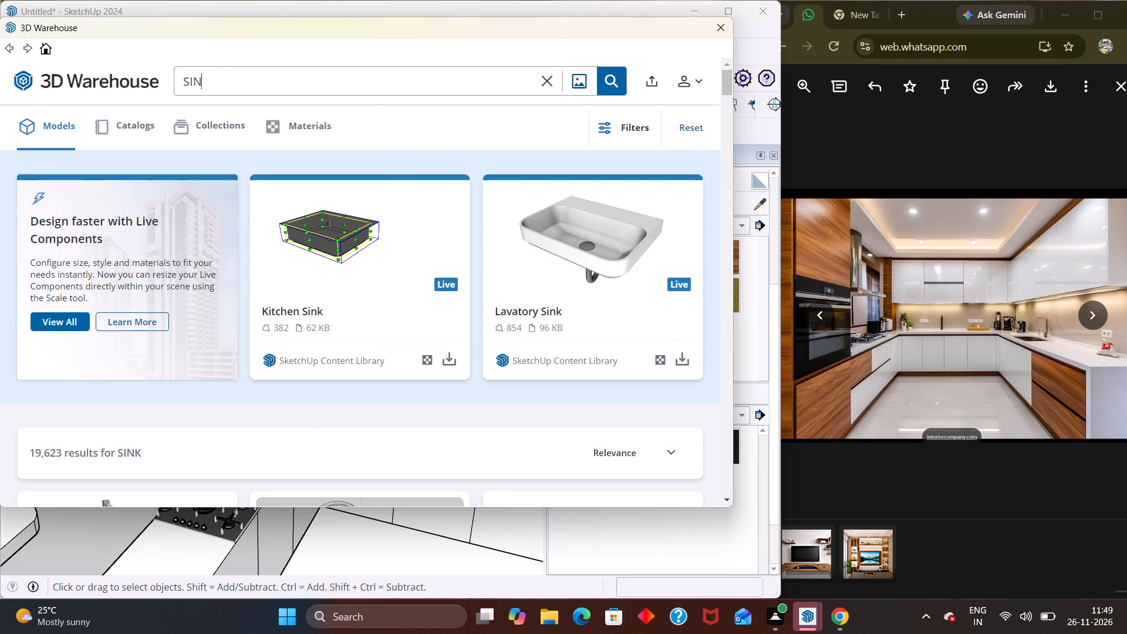
key(l)
key(BackSpace)
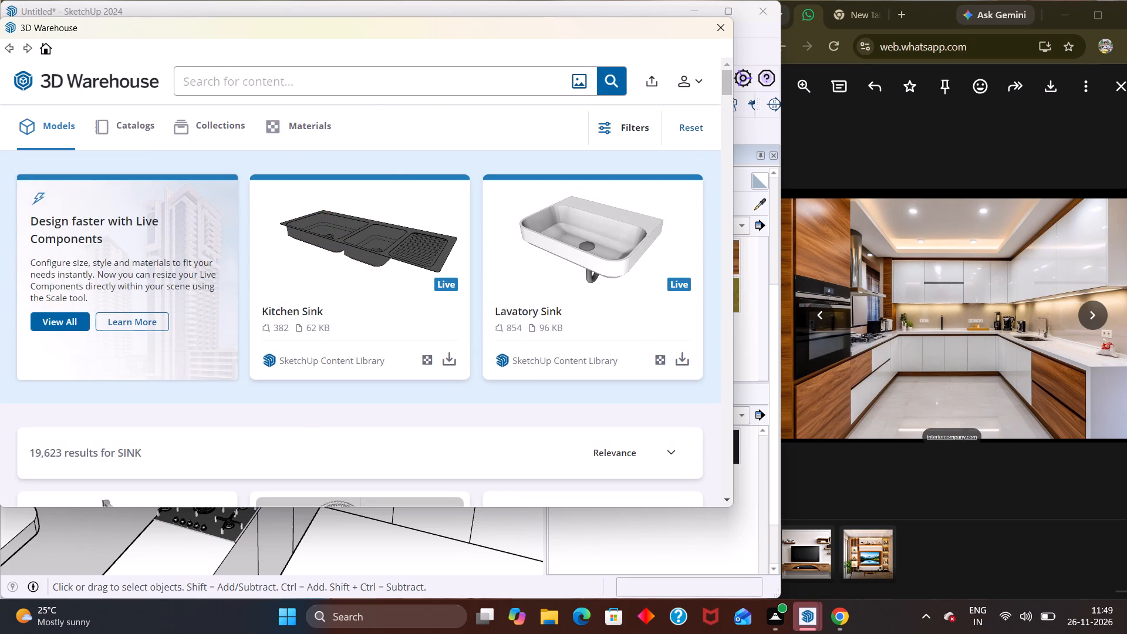
text(KITCHEN)
key(Return)
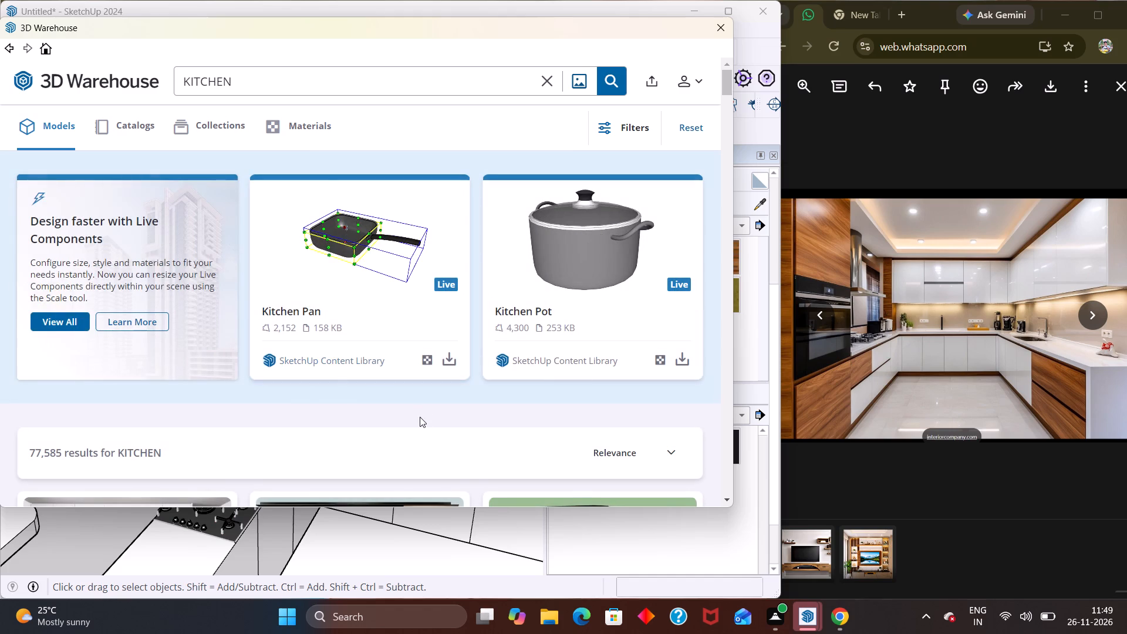
Browse the KITCHEN search results for a model that suits the white-and-wood reference kitchen.
scroll(423, 408, down, 2)
scroll(417, 338, down, 2)
scroll(457, 382, down, 4)
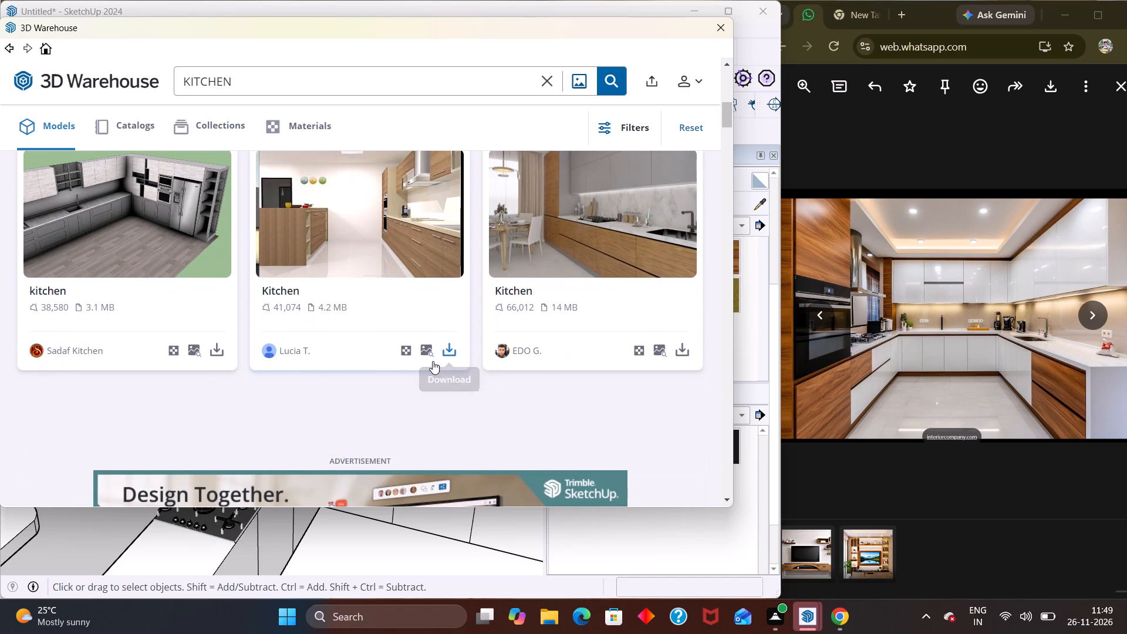
scroll(400, 364, down, 1)
scroll(350, 359, down, 1)
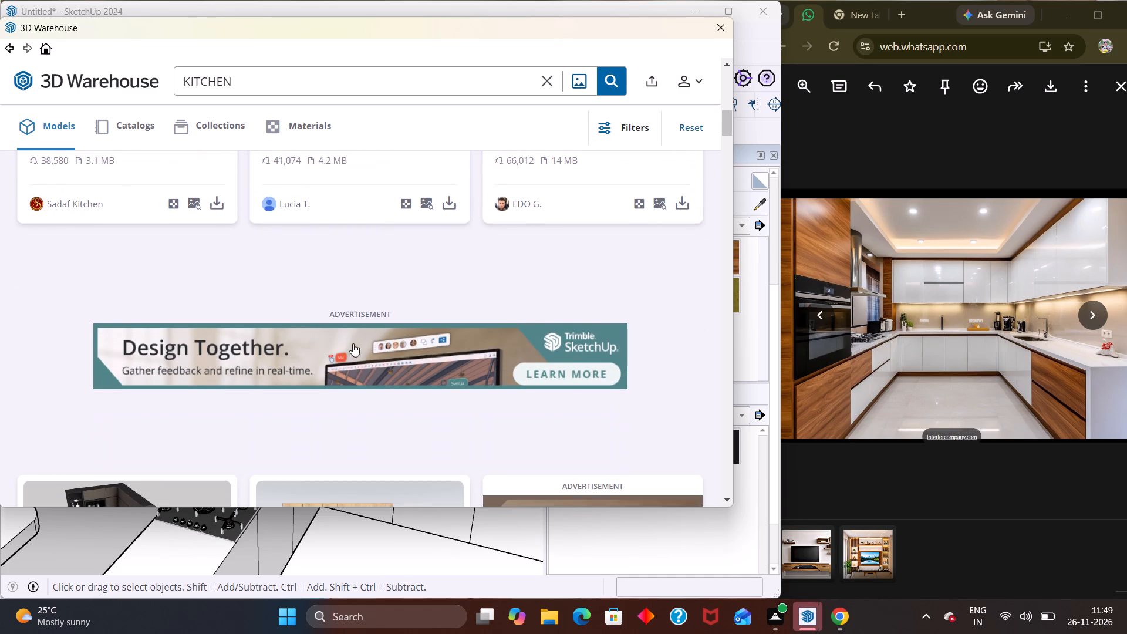
scroll(322, 356, down, 3)
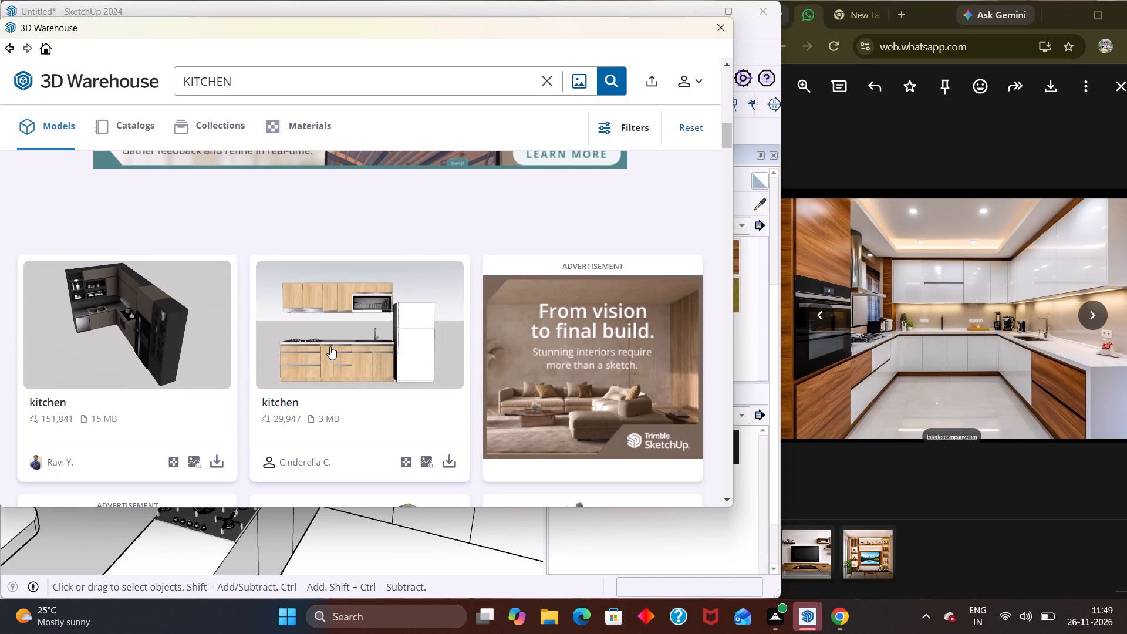
scroll(312, 331, down, 3)
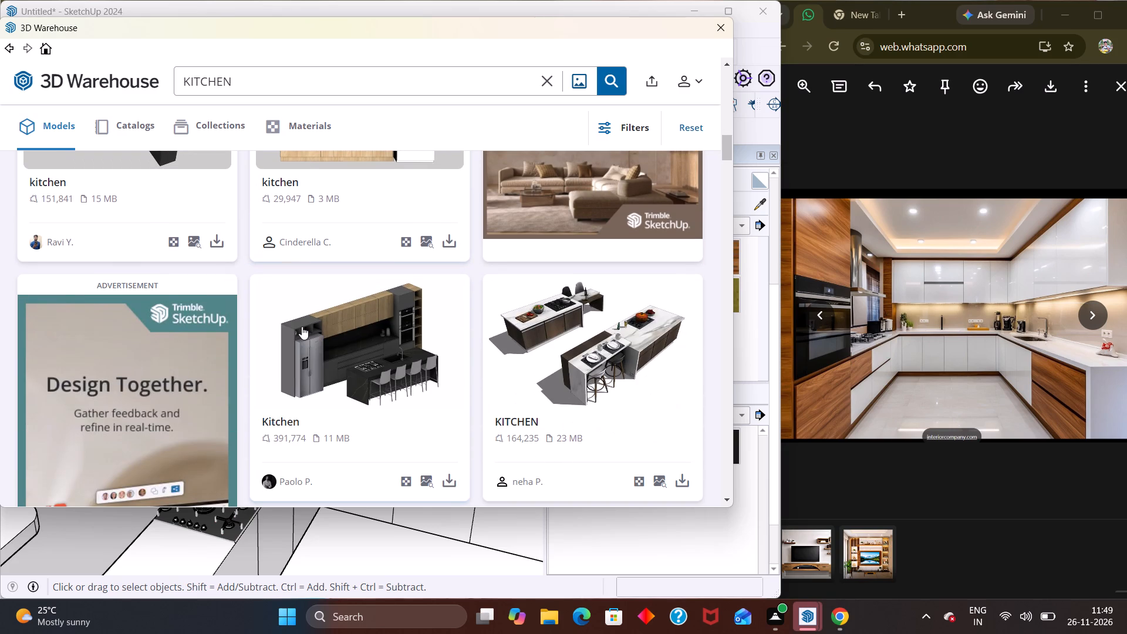
scroll(312, 353, down, 2)
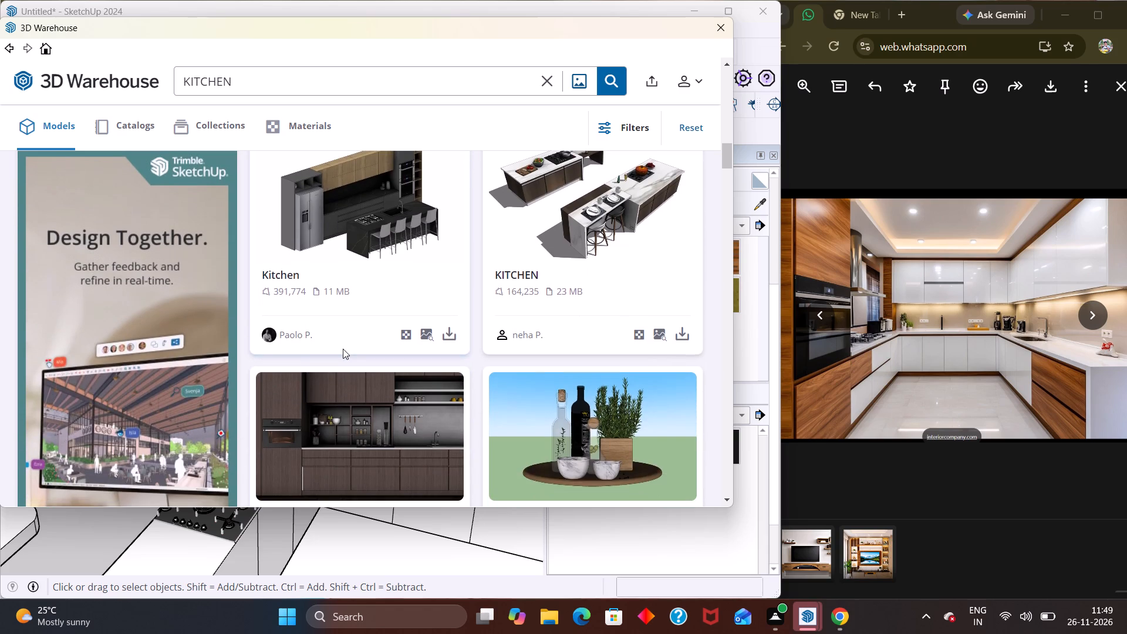
scroll(343, 354, down, 6)
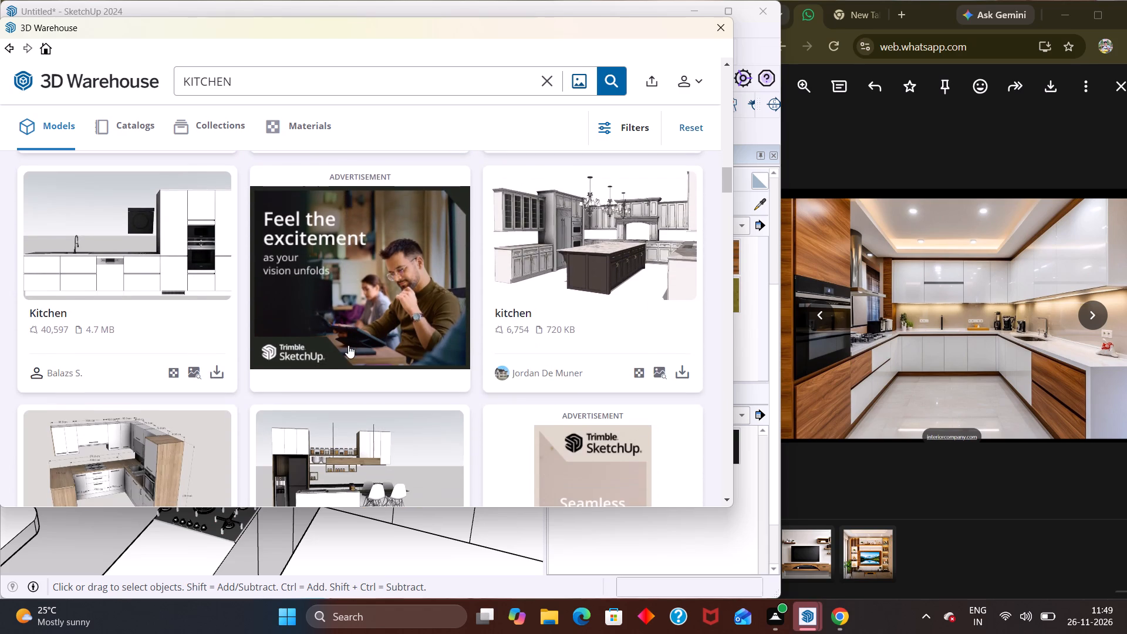
scroll(349, 343, down, 7)
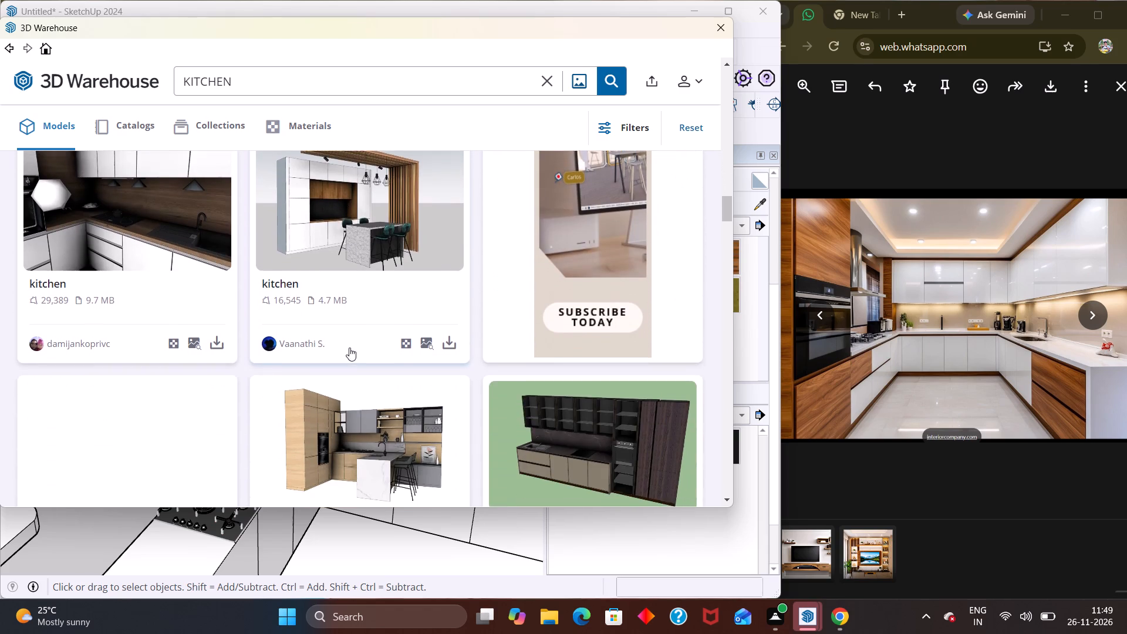
scroll(349, 348, down, 10)
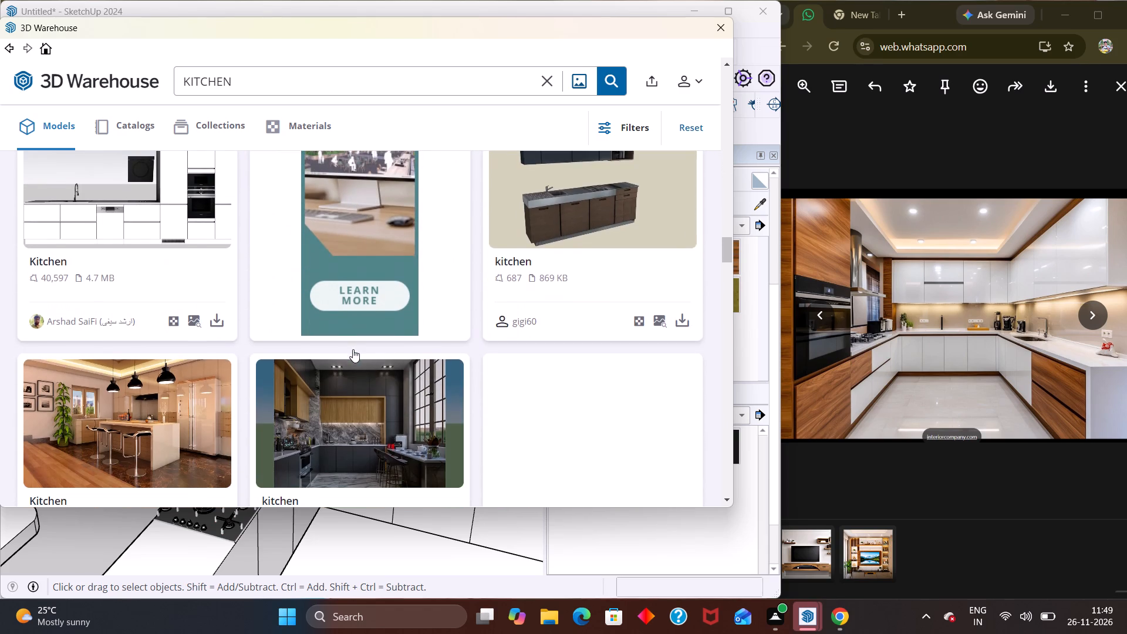
scroll(355, 346, down, 3)
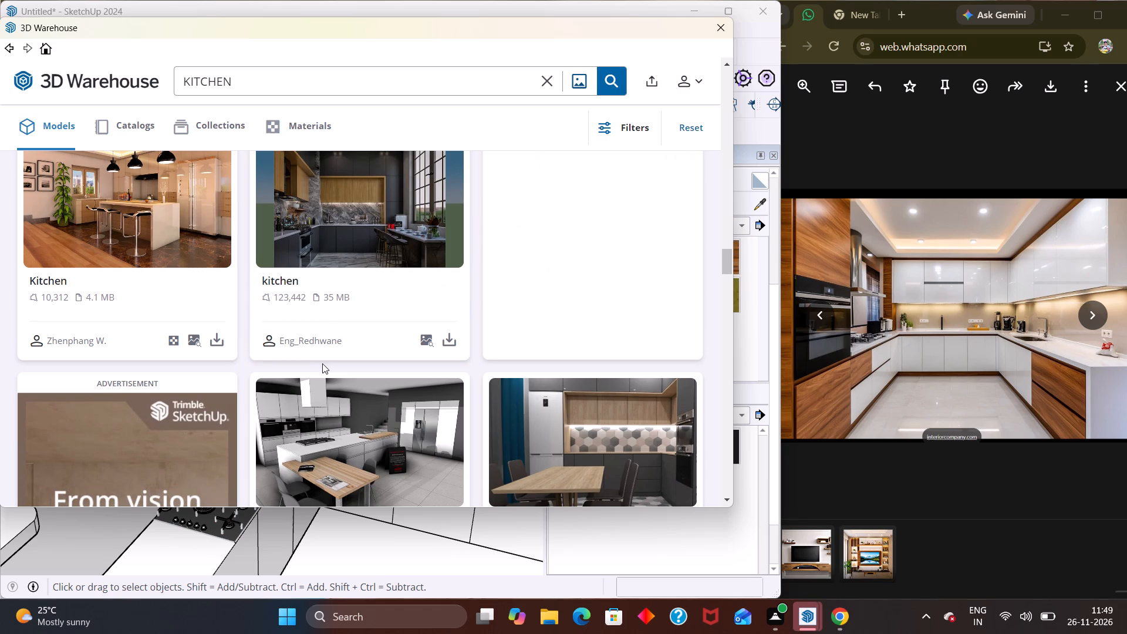
scroll(437, 382, down, 2)
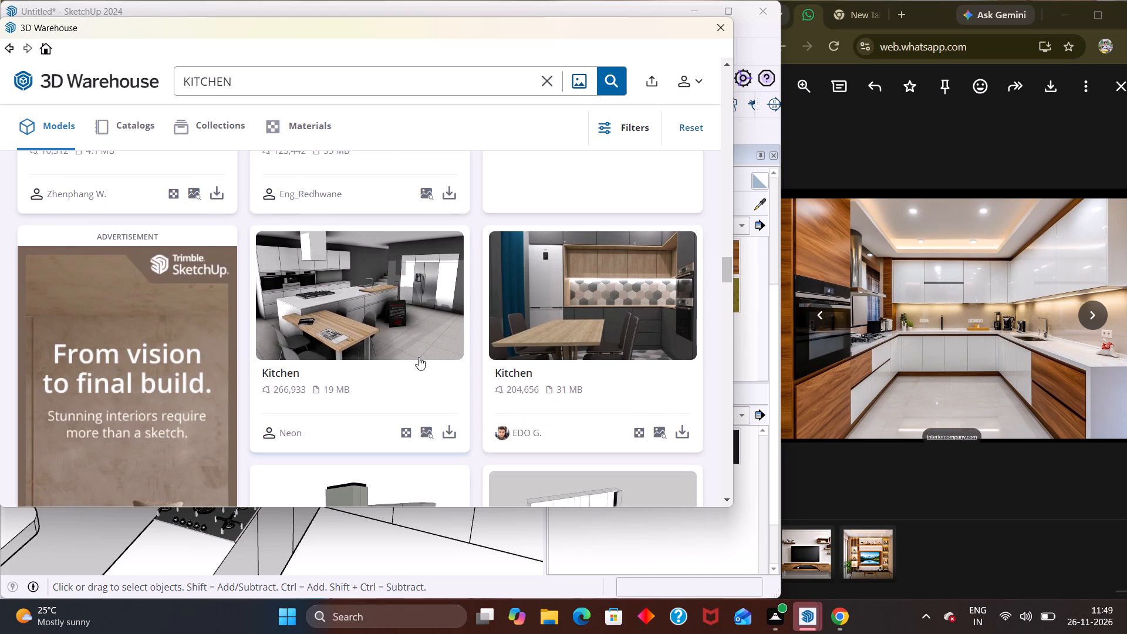
scroll(421, 356, down, 3)
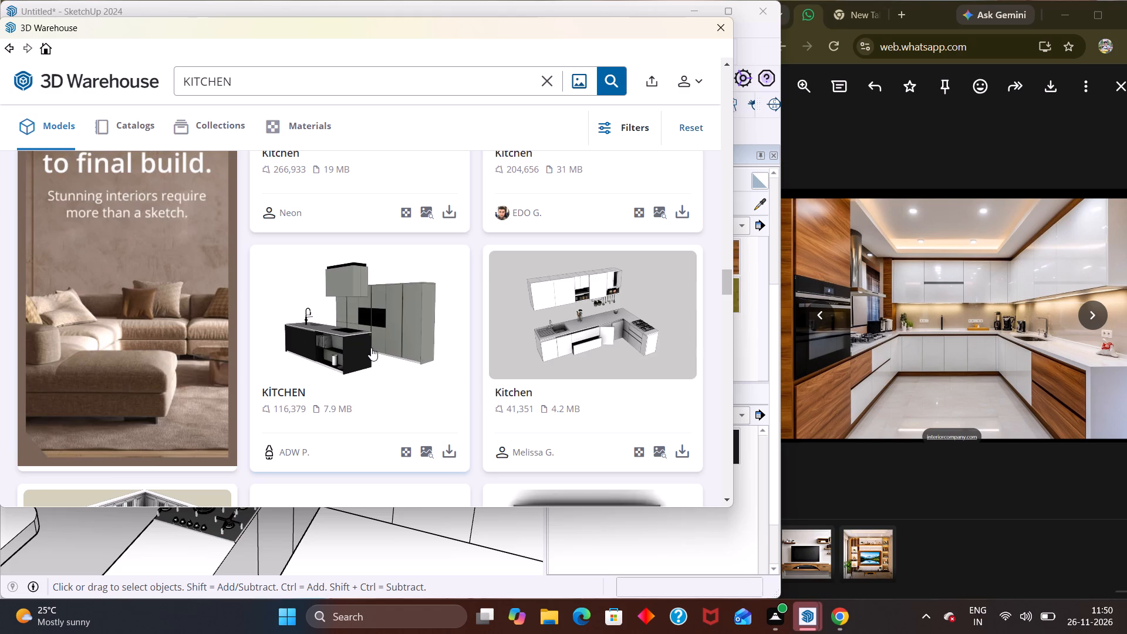
scroll(368, 352, down, 3)
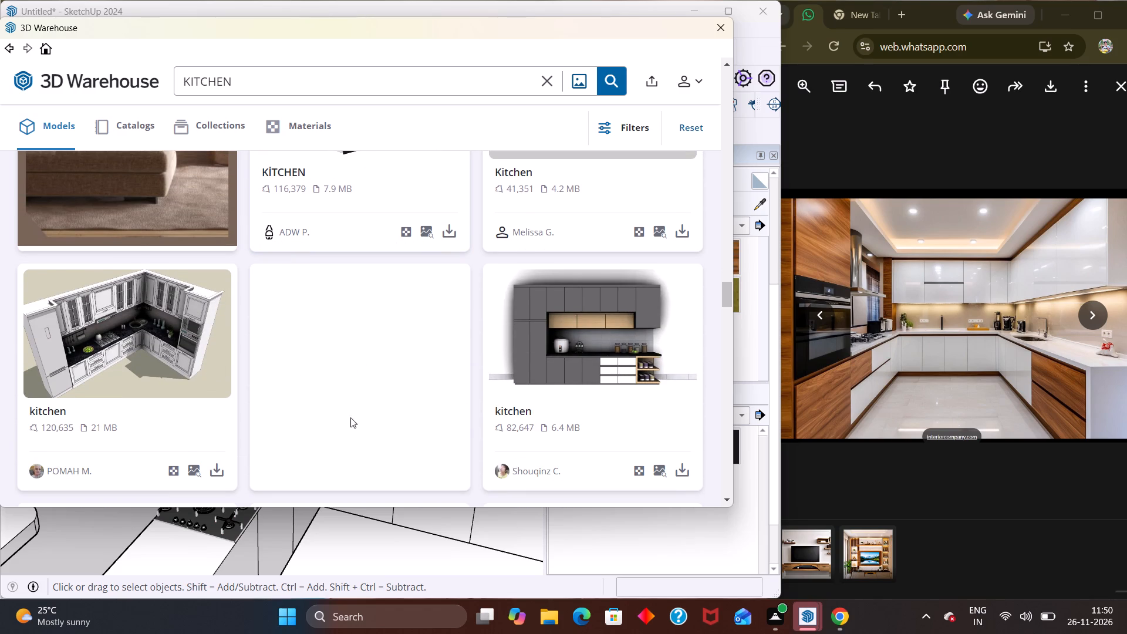
scroll(316, 406, down, 4)
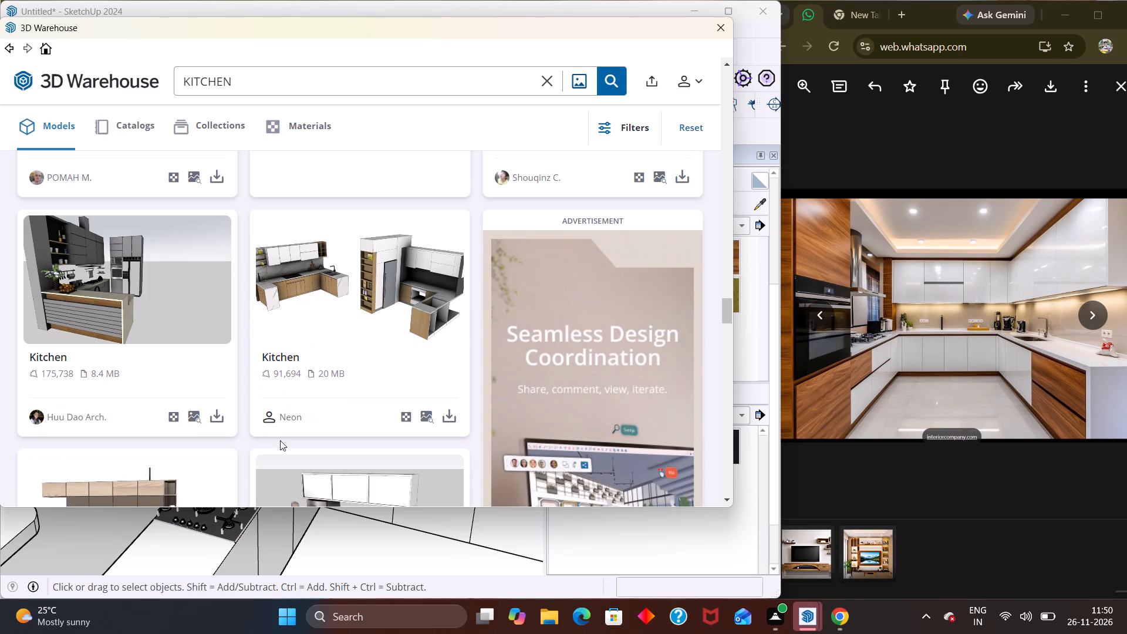
scroll(255, 391, down, 2)
scroll(200, 370, down, 1)
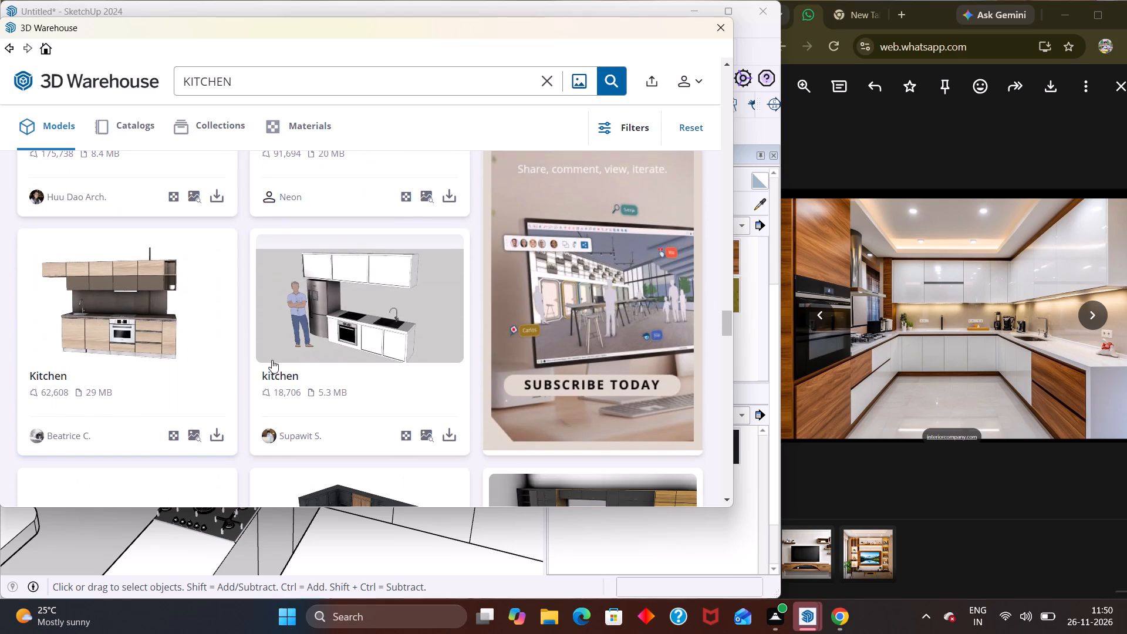
scroll(315, 328, down, 1)
scroll(393, 292, down, 3)
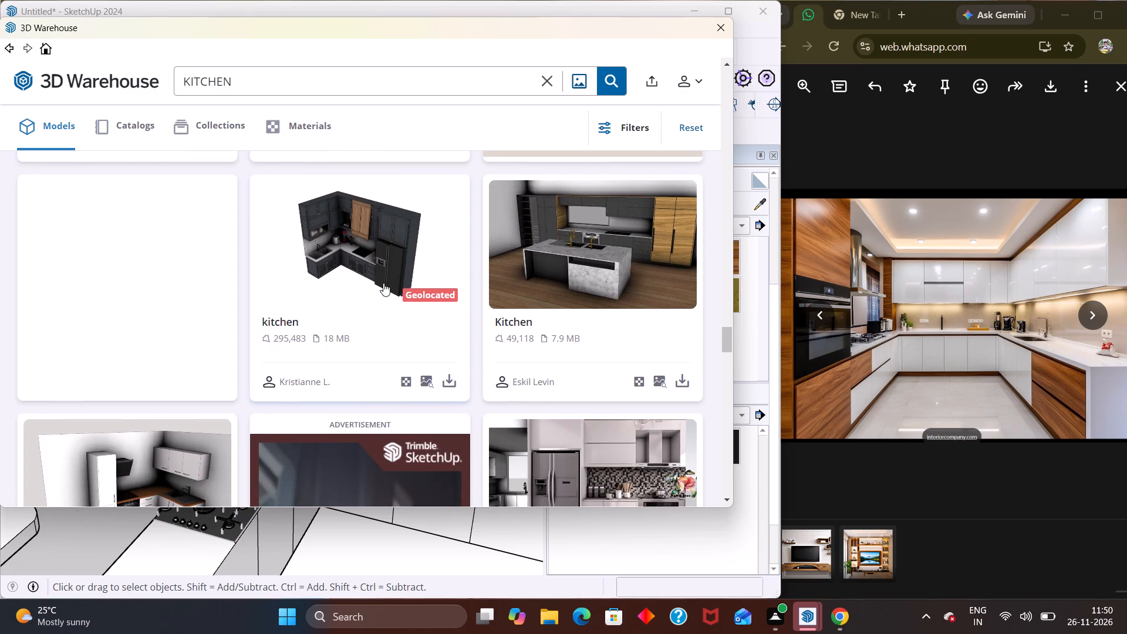
scroll(412, 255, down, 6)
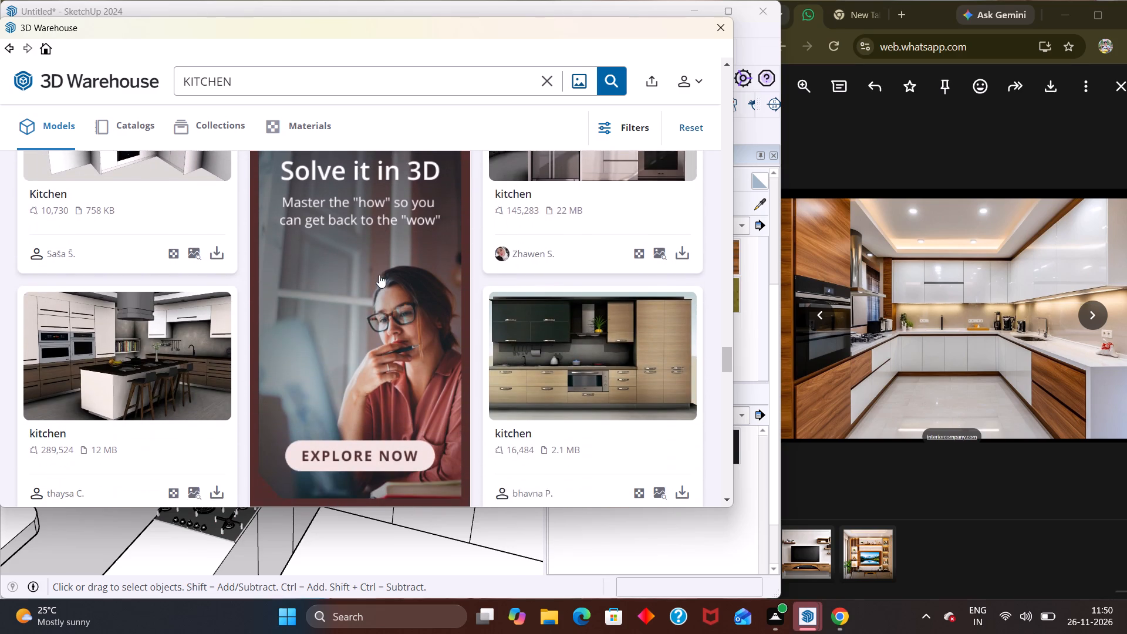
scroll(374, 263, down, 6)
scroll(339, 303, down, 6)
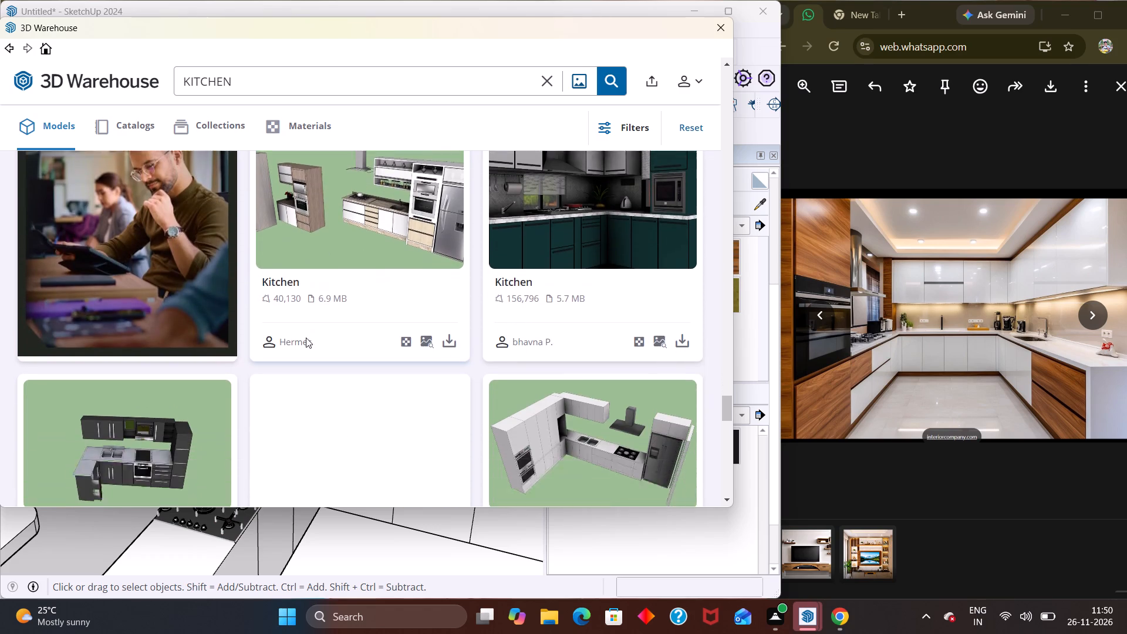
scroll(306, 338, down, 4)
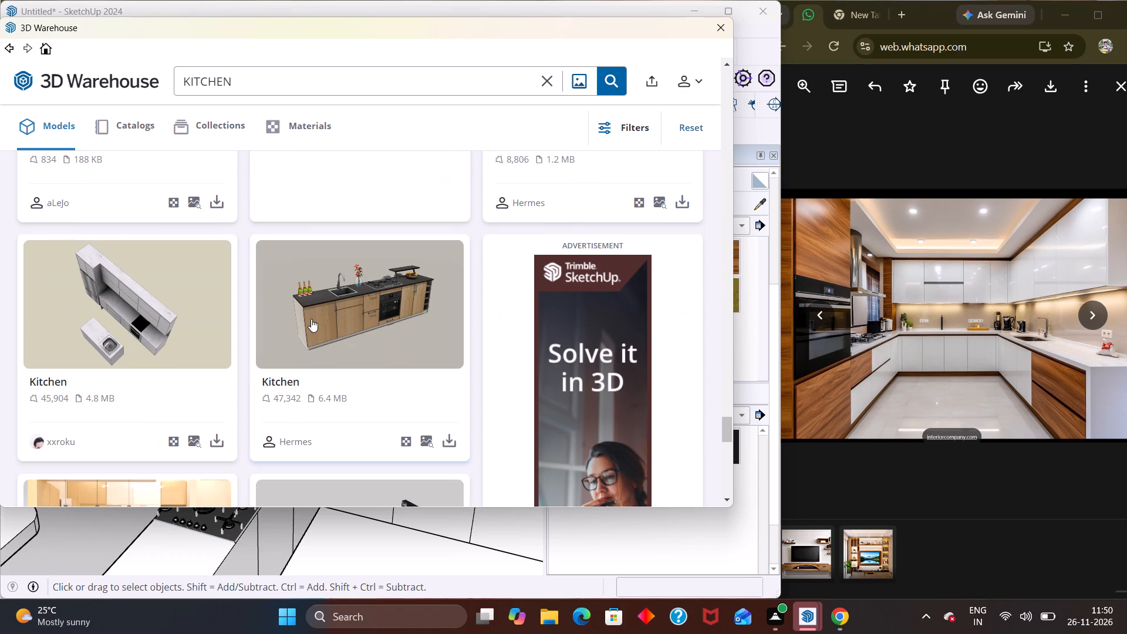
scroll(377, 271, up, 2)
scroll(377, 271, down, 3)
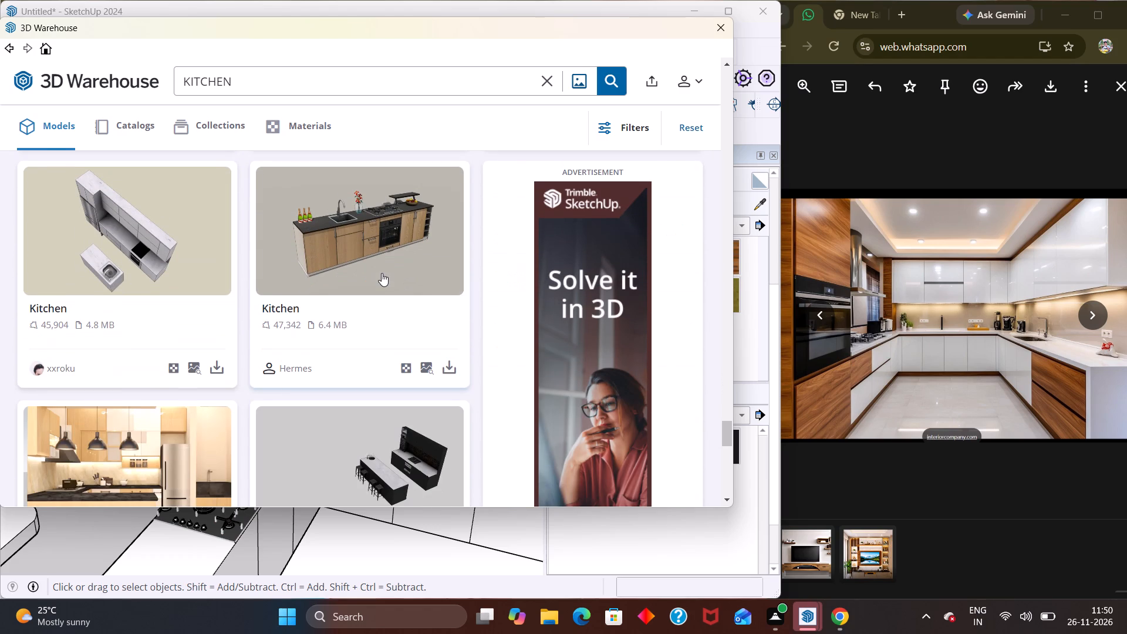
scroll(306, 311, down, 3)
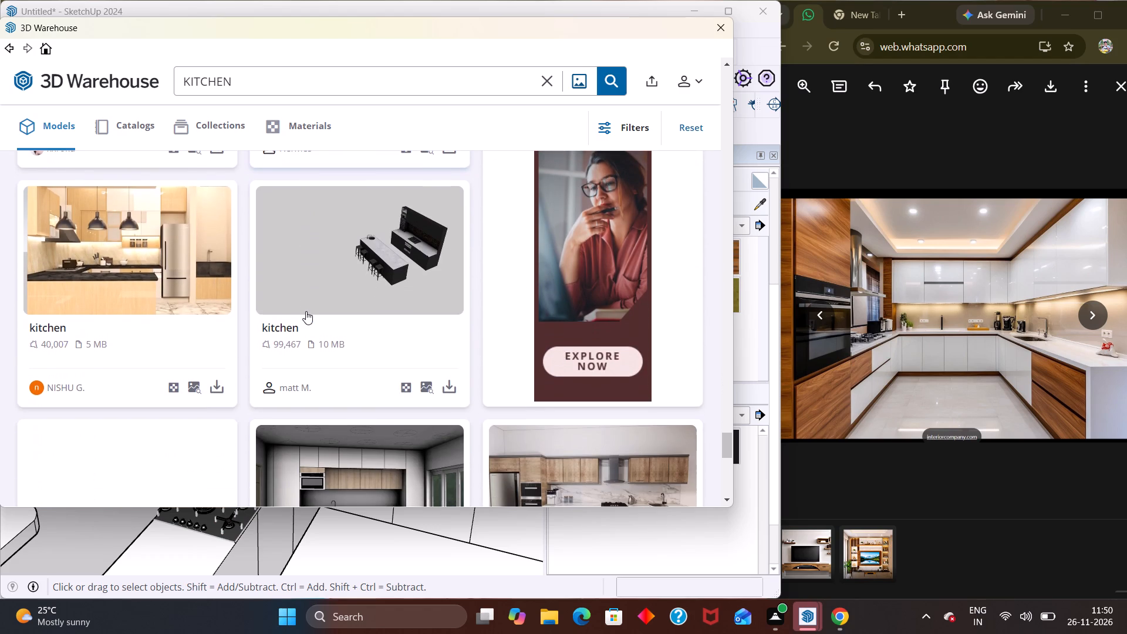
scroll(306, 311, down, 4)
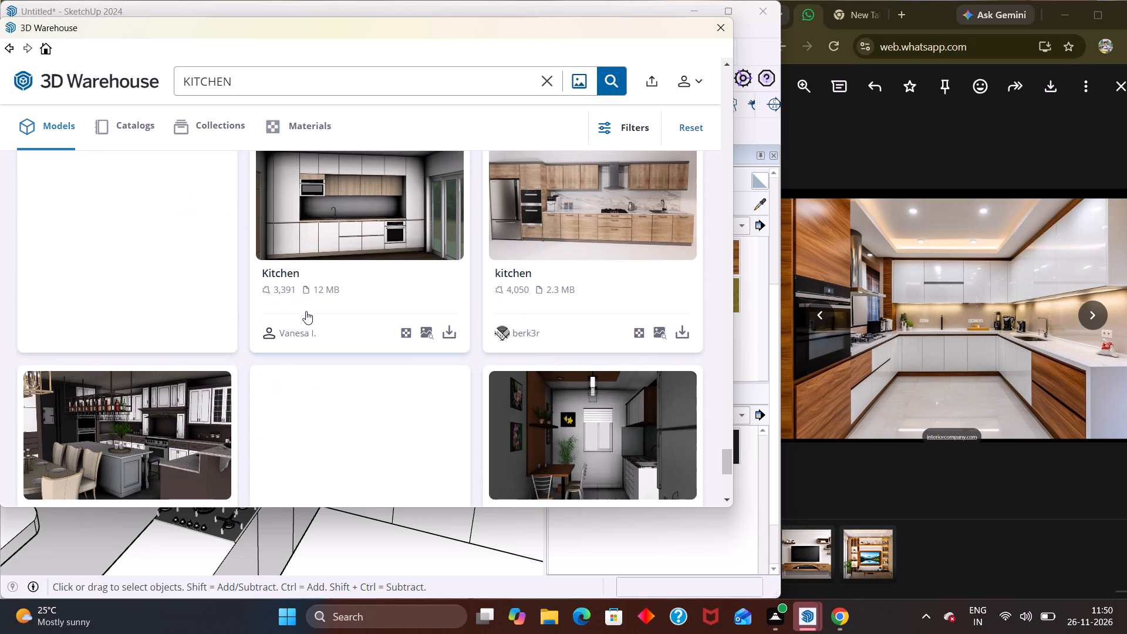
scroll(612, 201, up, 2)
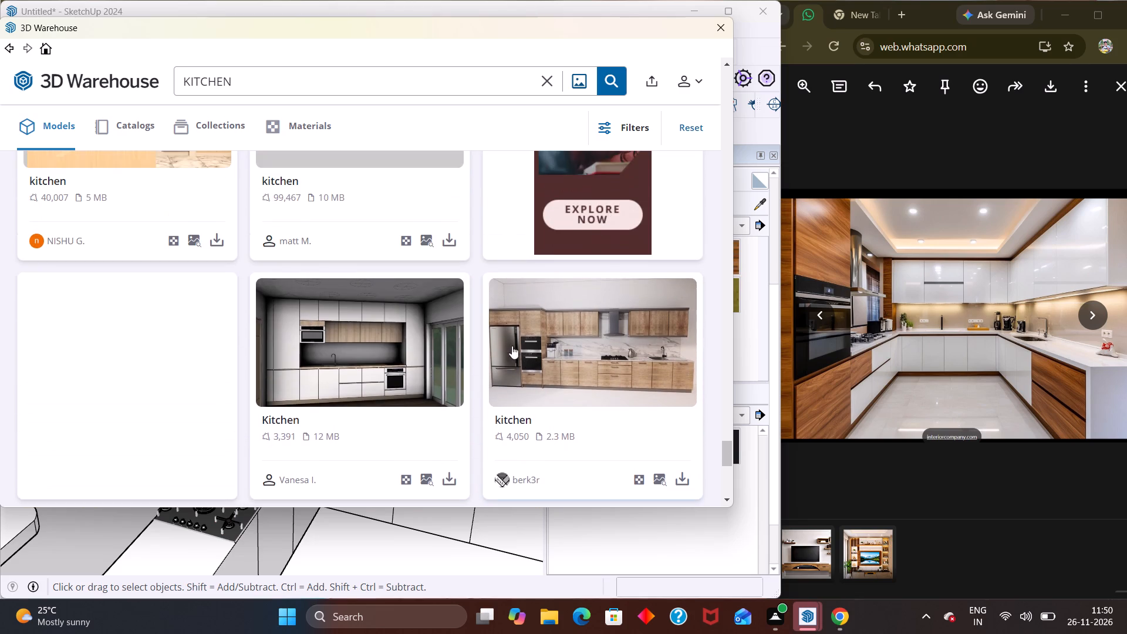
scroll(507, 349, down, 3)
scroll(211, 381, down, 2)
scroll(259, 376, down, 3)
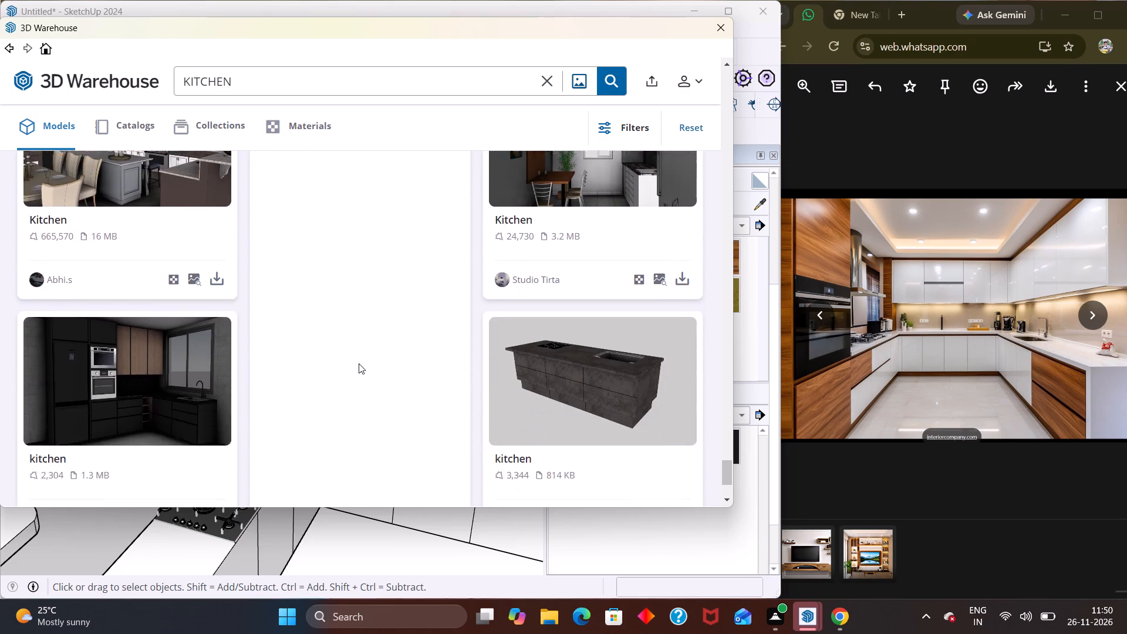
scroll(359, 363, down, 2)
scroll(209, 355, up, 3)
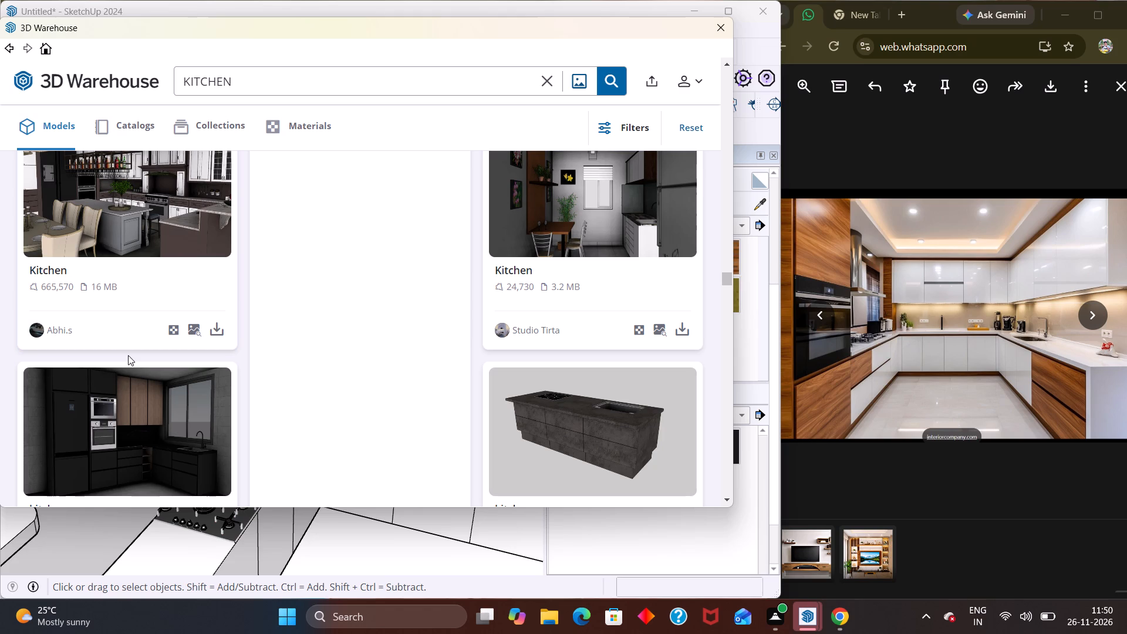
scroll(152, 261, up, 4)
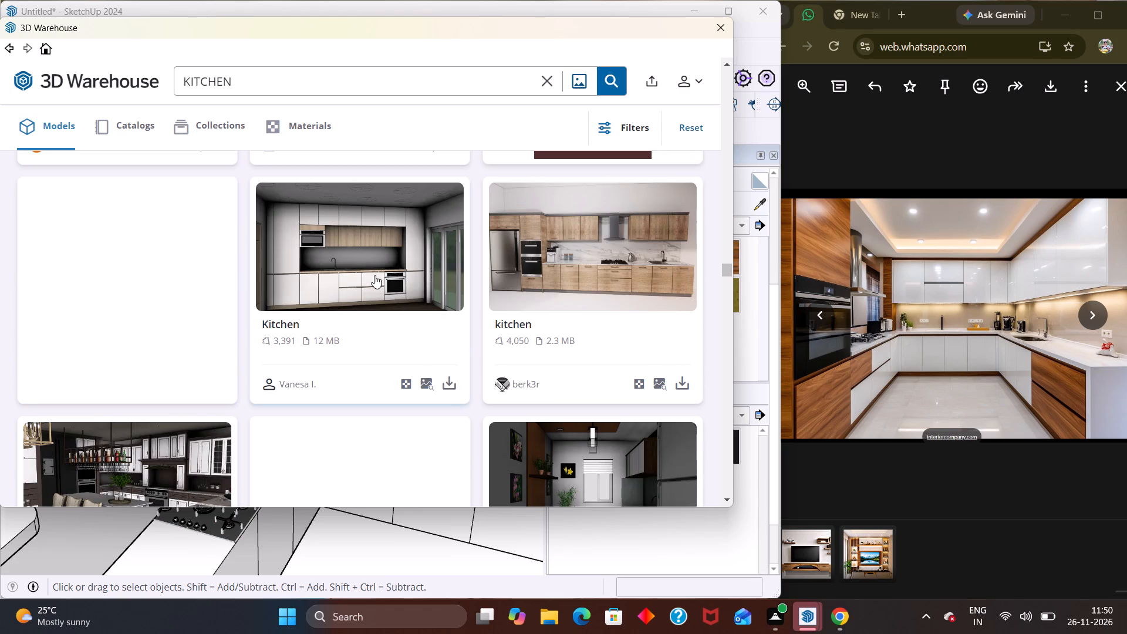
Inspect the details page of the white kitchen model with wood wall cabinets and built-in ovens, and return to the results.
click(416, 271)
scroll(414, 360, down, 3)
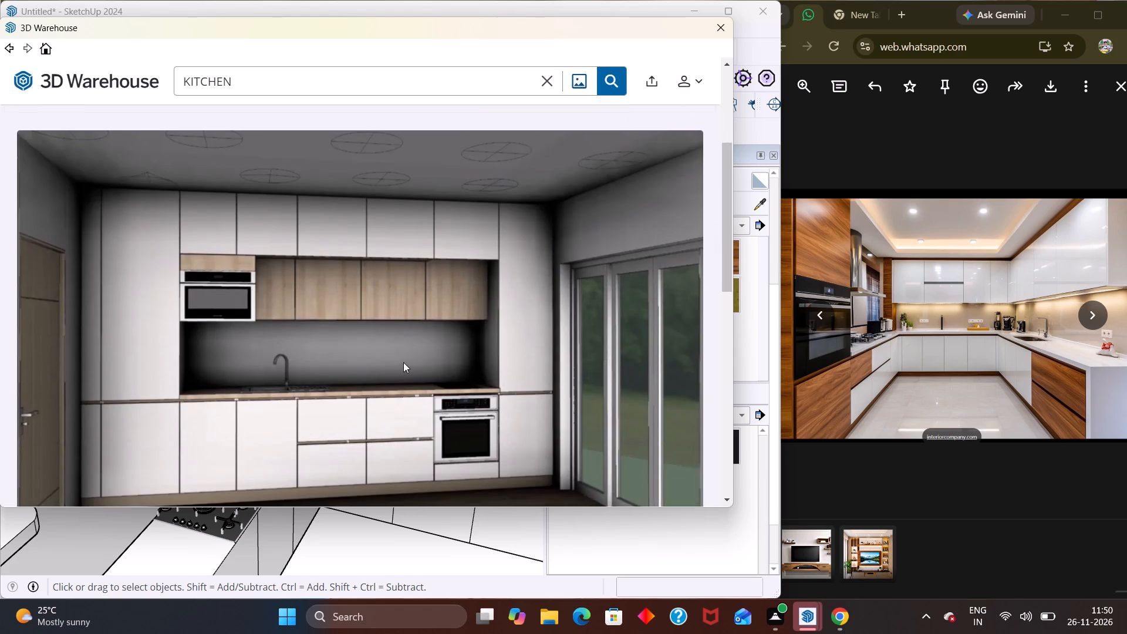
scroll(403, 362, down, 1)
click(12, 51)
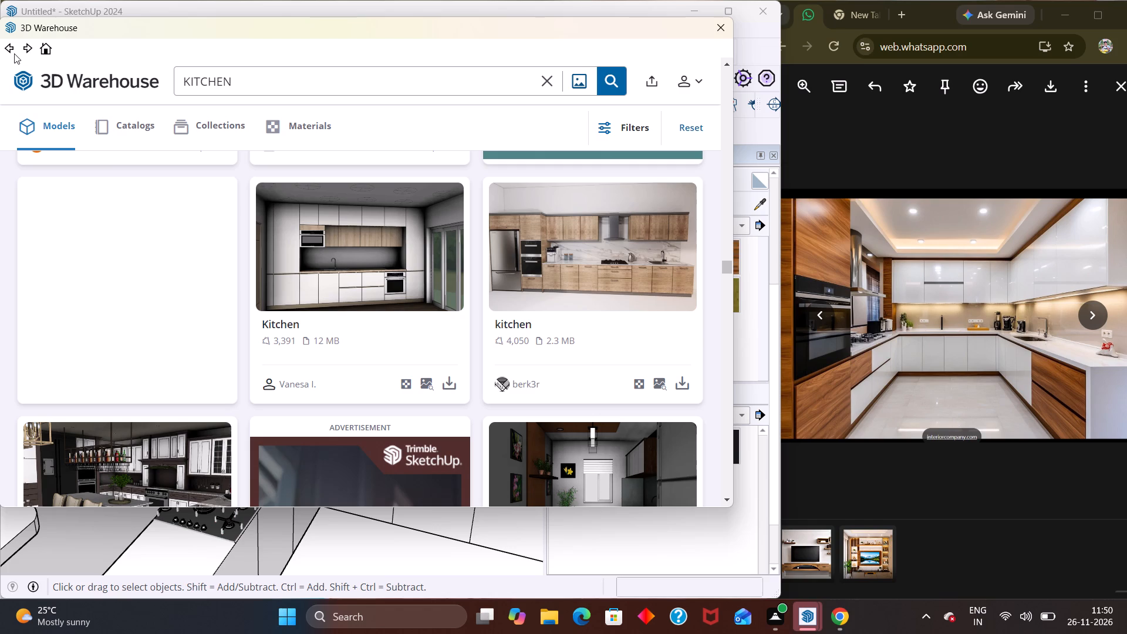
Browse back through the KITCHEN search results for a model whose fittings suit the reference kitchen.
scroll(112, 200, down, 1)
scroll(352, 248, up, 5)
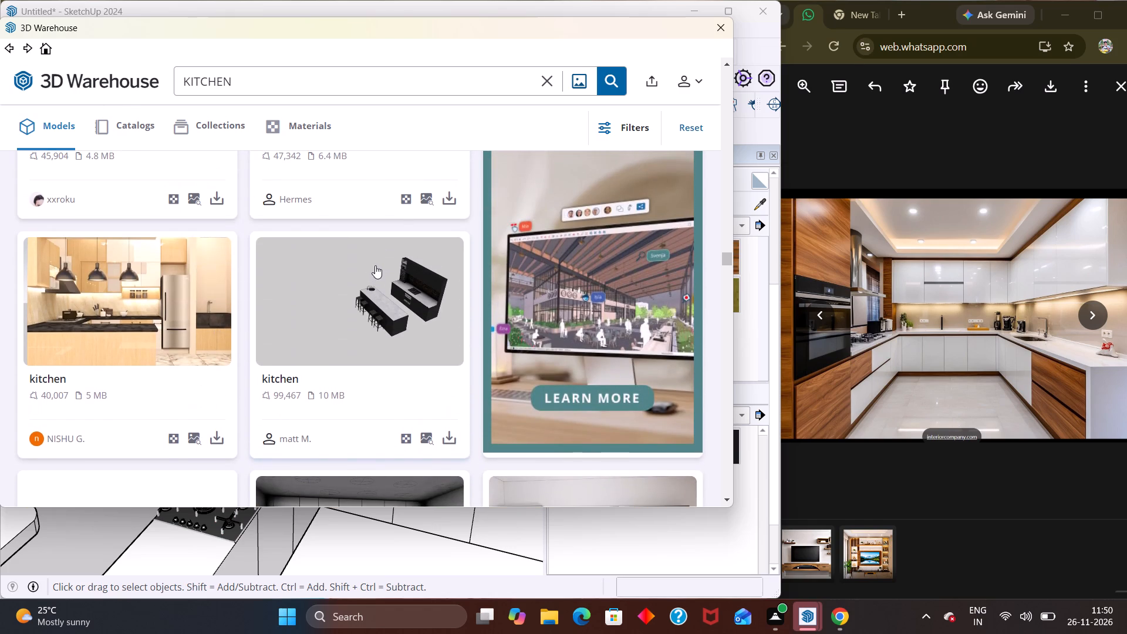
scroll(345, 285, up, 8)
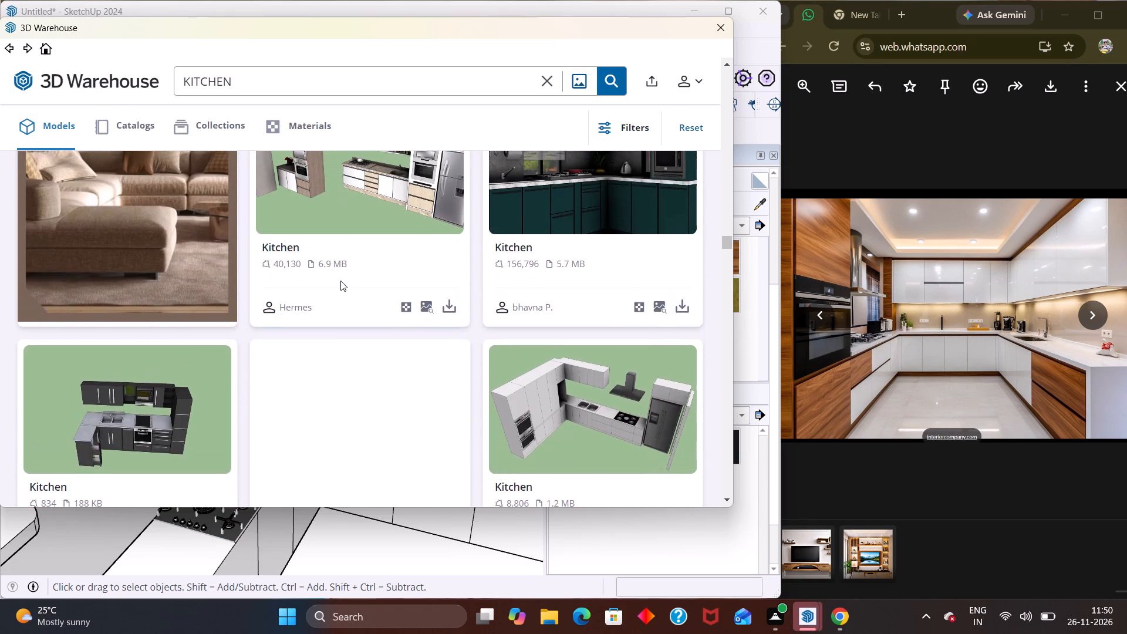
scroll(340, 281, up, 2)
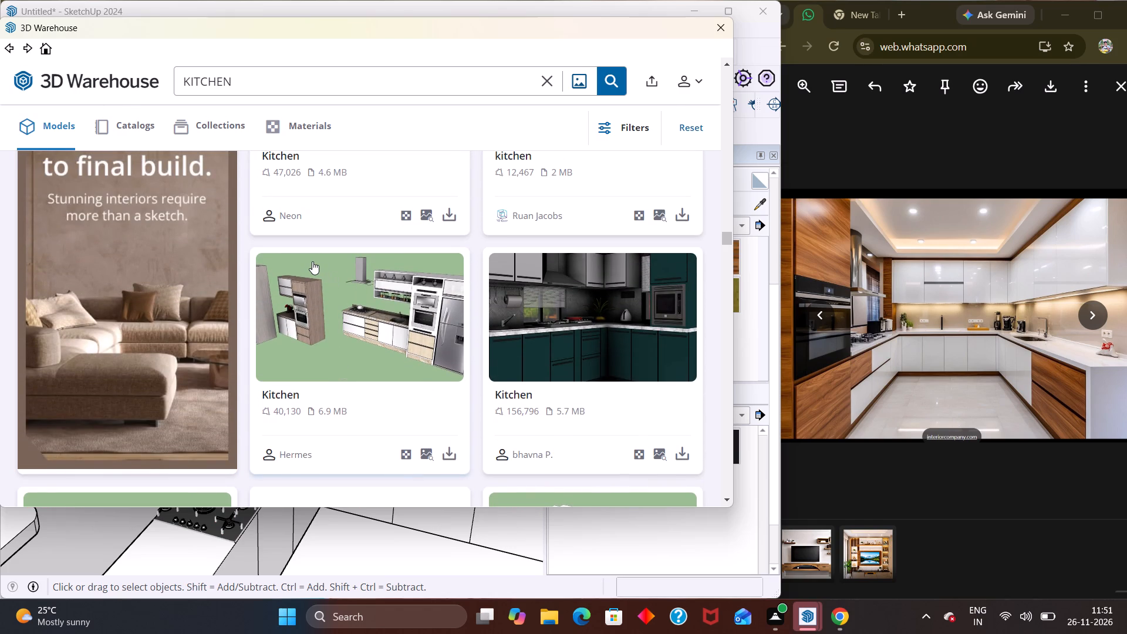
scroll(322, 268, down, 2)
scroll(353, 254, up, 7)
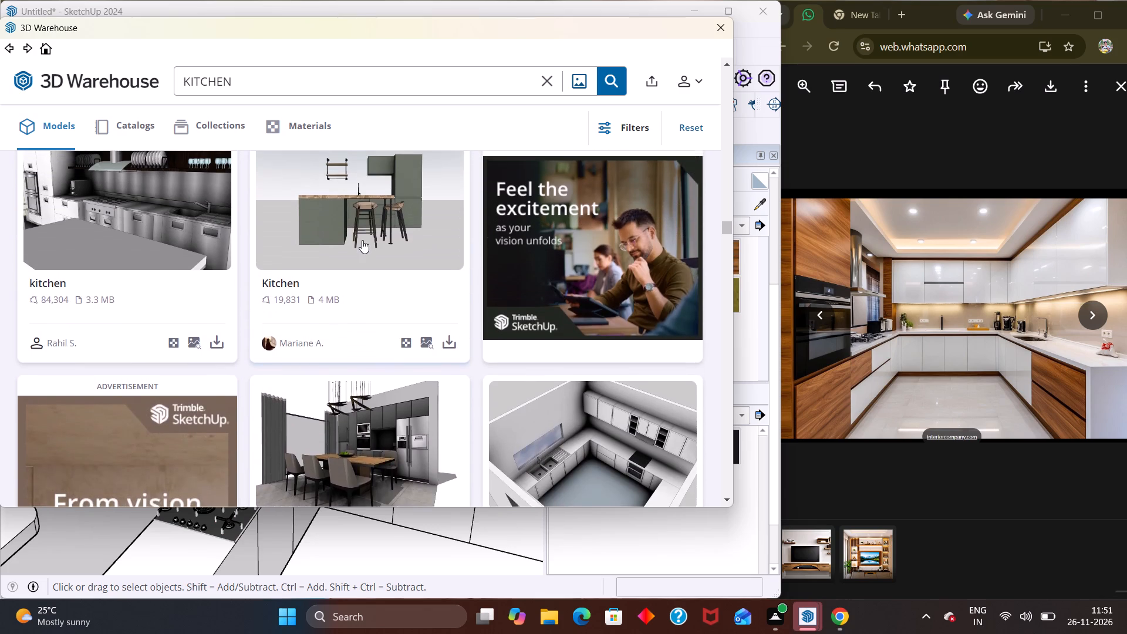
scroll(362, 240, up, 4)
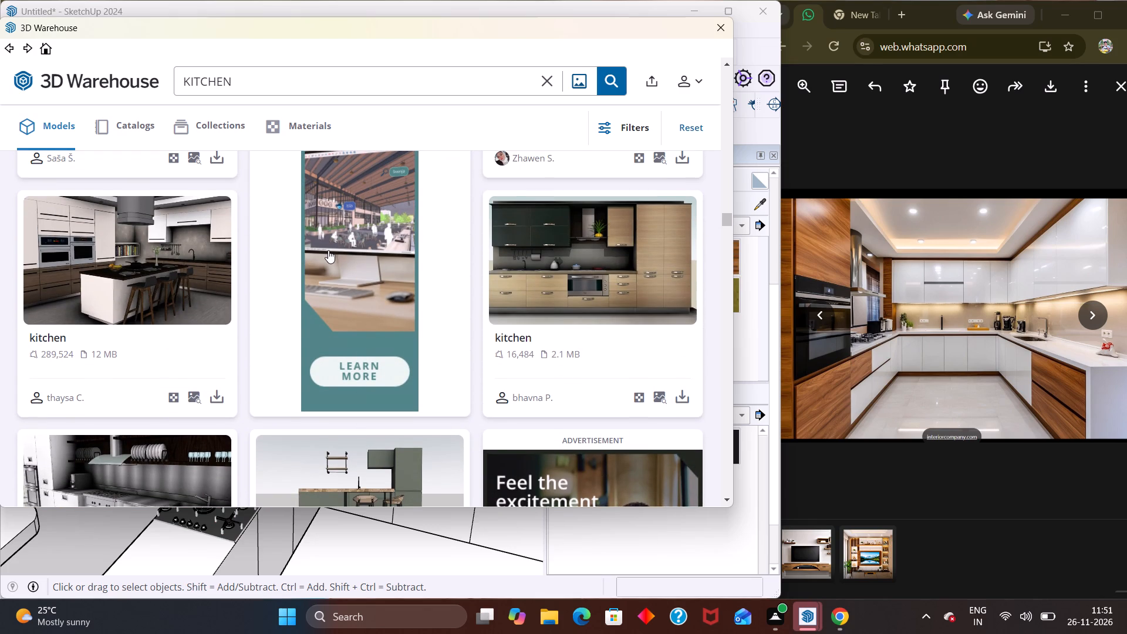
scroll(279, 286, up, 6)
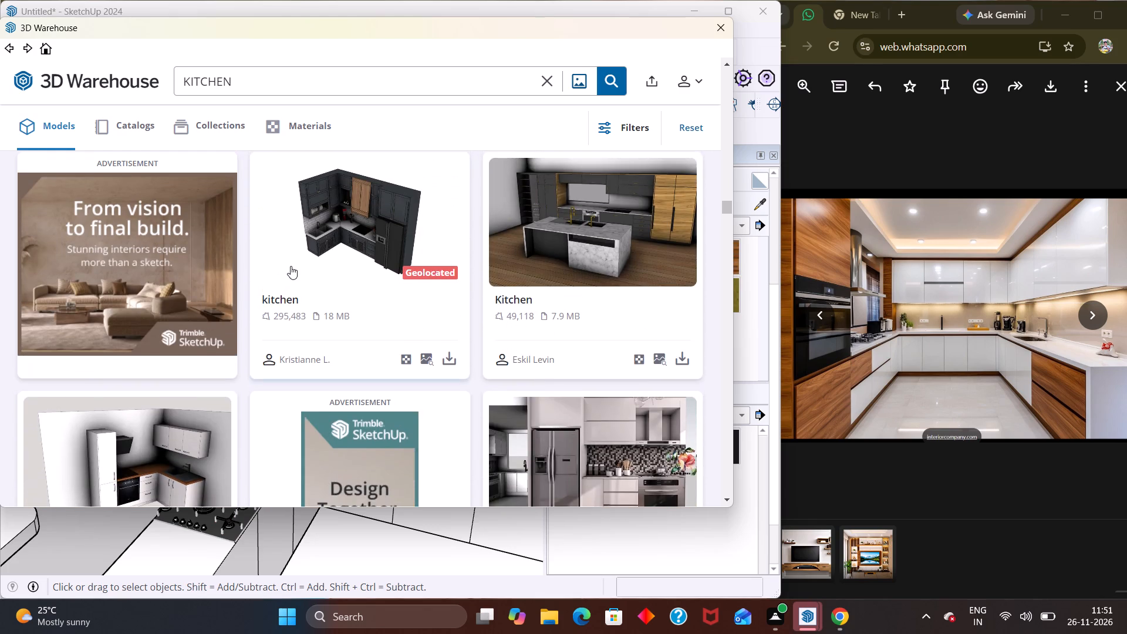
scroll(291, 266, up, 2)
scroll(361, 312, down, 1)
scroll(361, 311, up, 3)
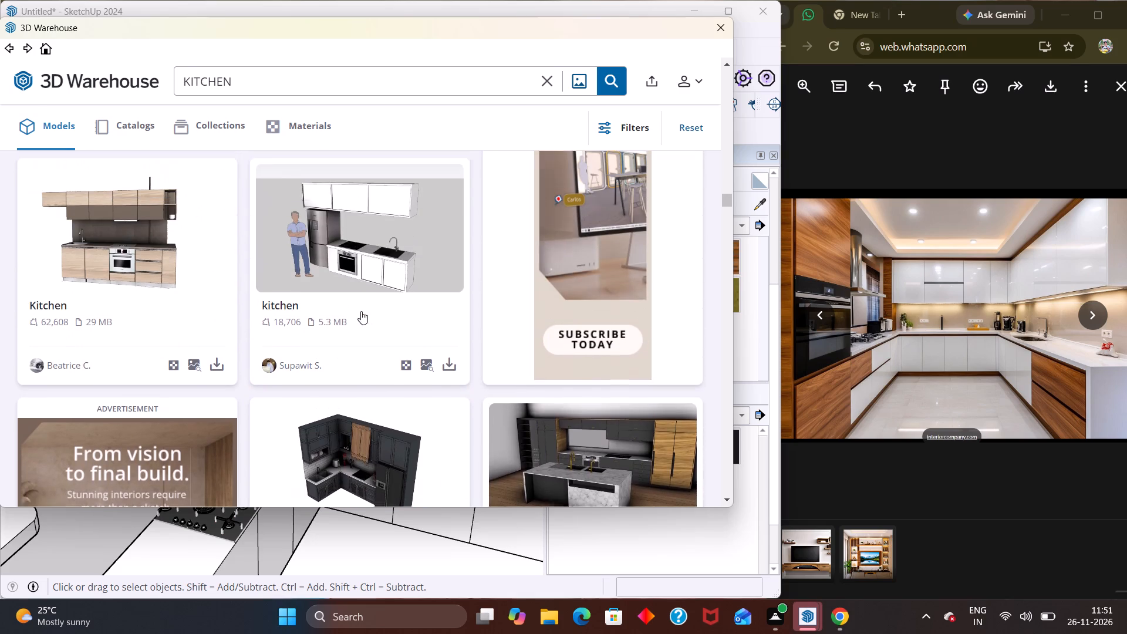
scroll(208, 309, up, 1)
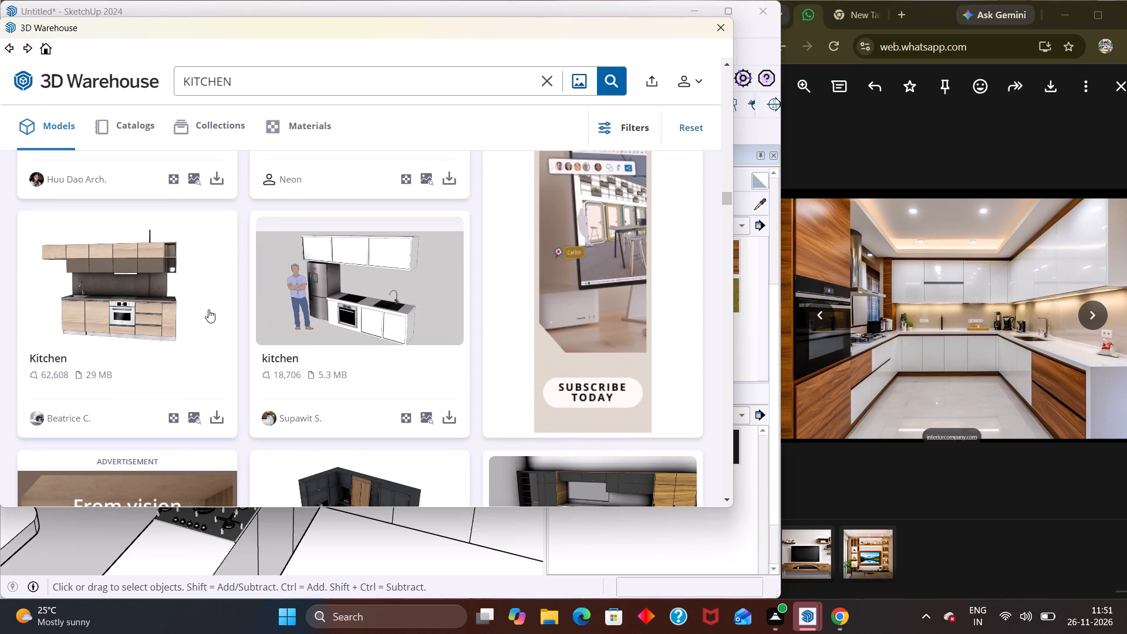
scroll(208, 309, up, 2)
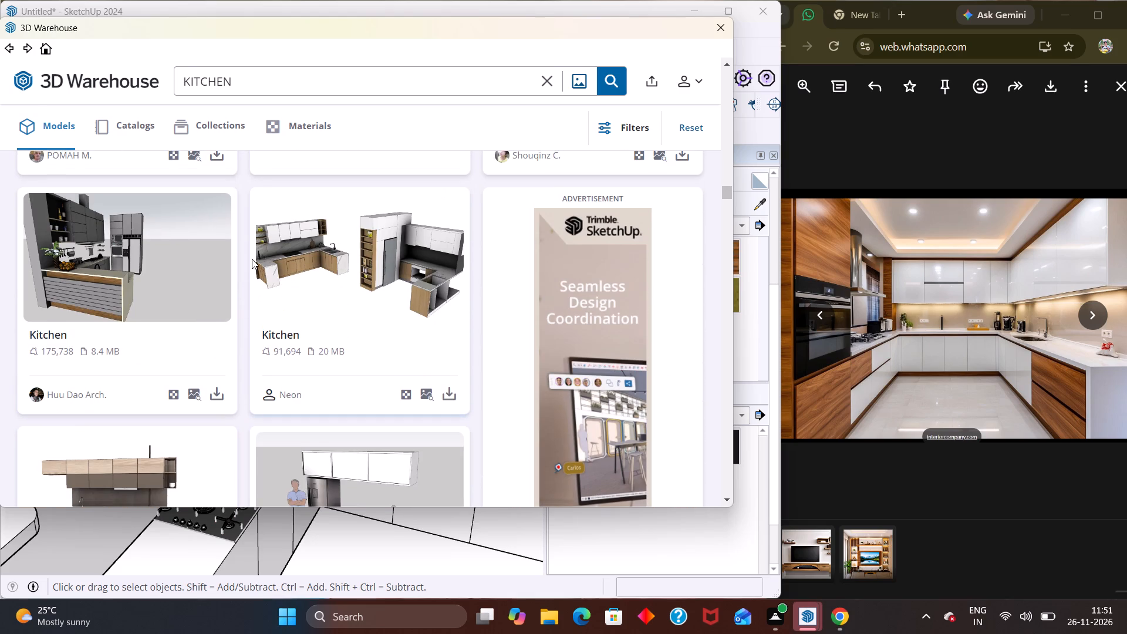
scroll(175, 309, up, 2)
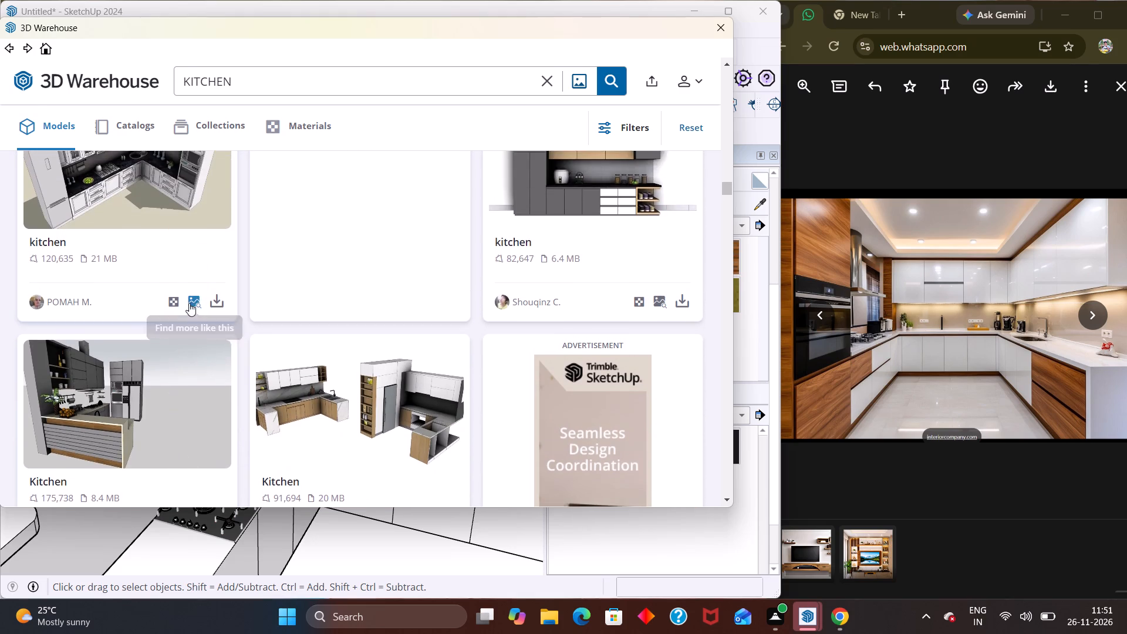
scroll(190, 303, down, 2)
scroll(184, 320, up, 3)
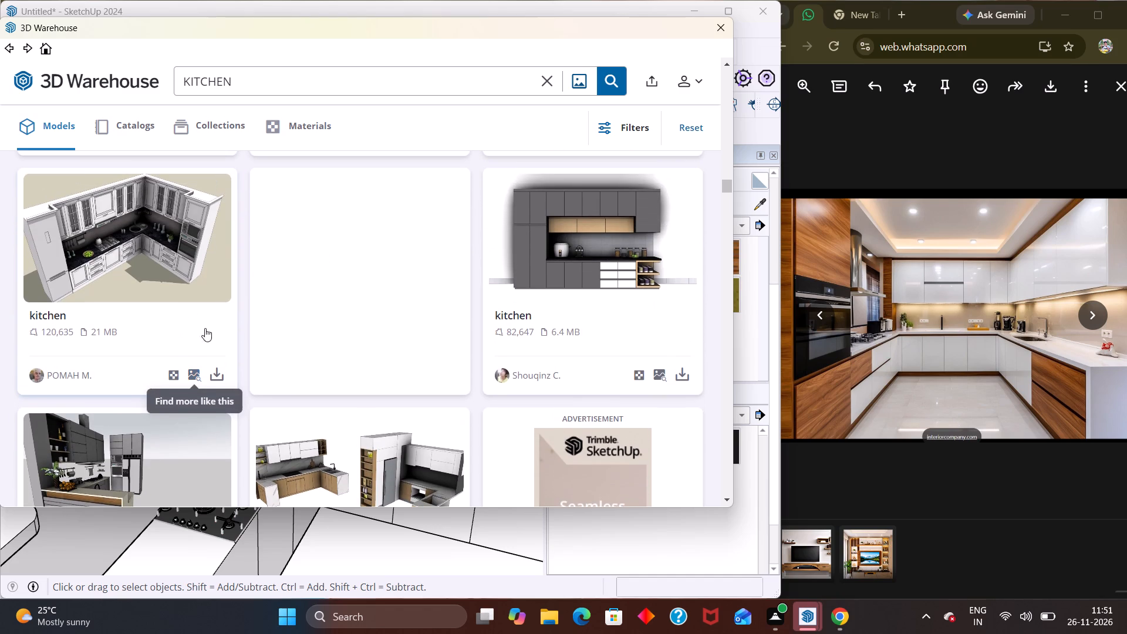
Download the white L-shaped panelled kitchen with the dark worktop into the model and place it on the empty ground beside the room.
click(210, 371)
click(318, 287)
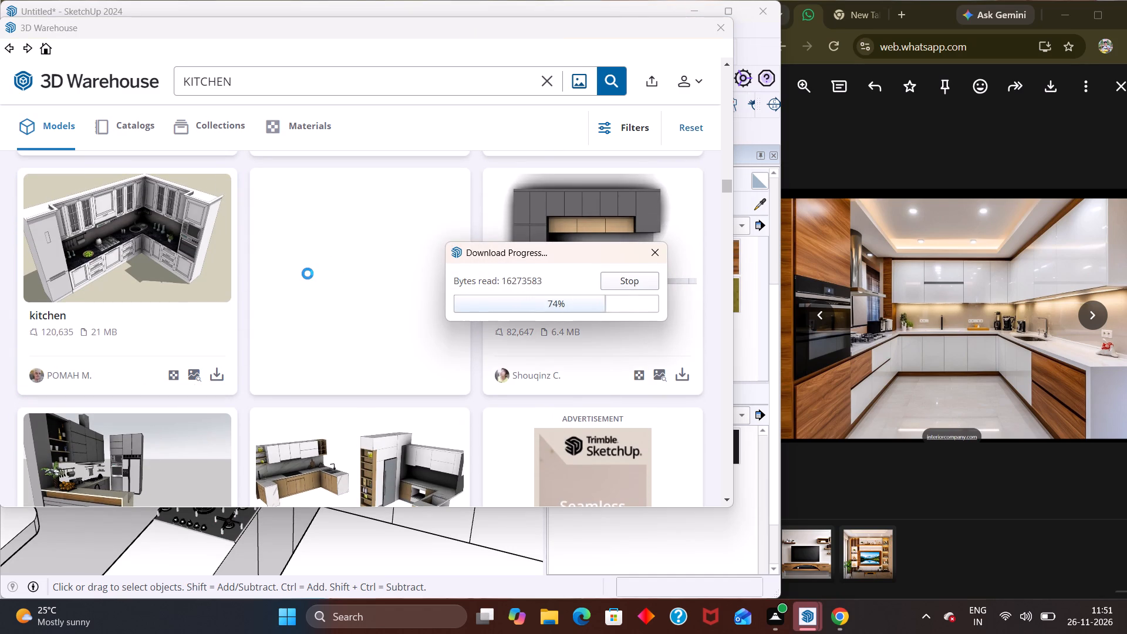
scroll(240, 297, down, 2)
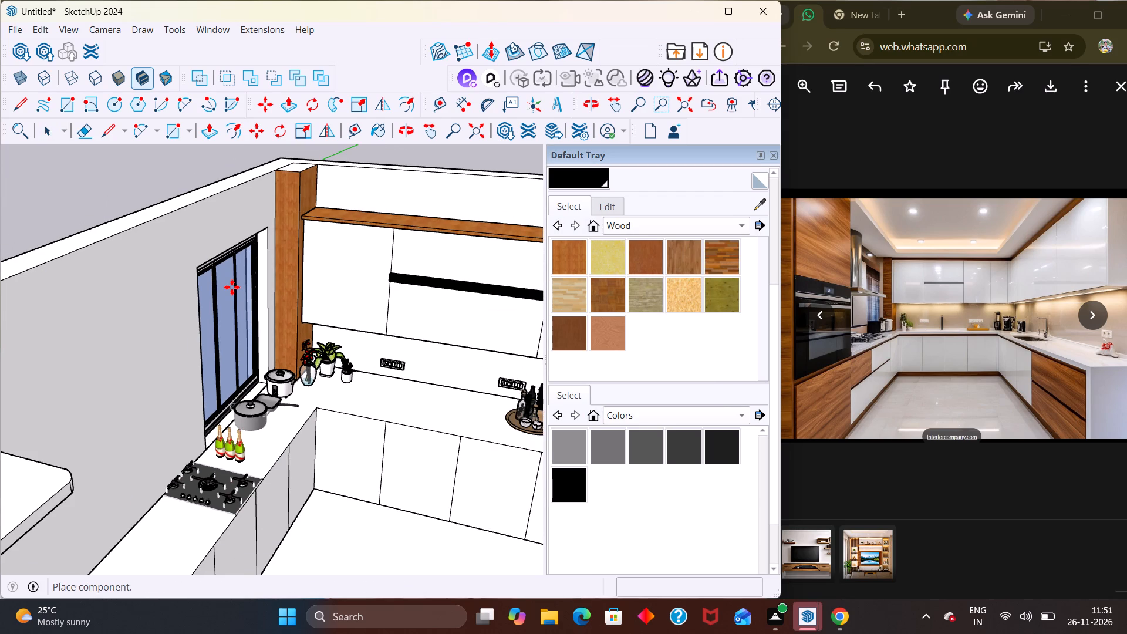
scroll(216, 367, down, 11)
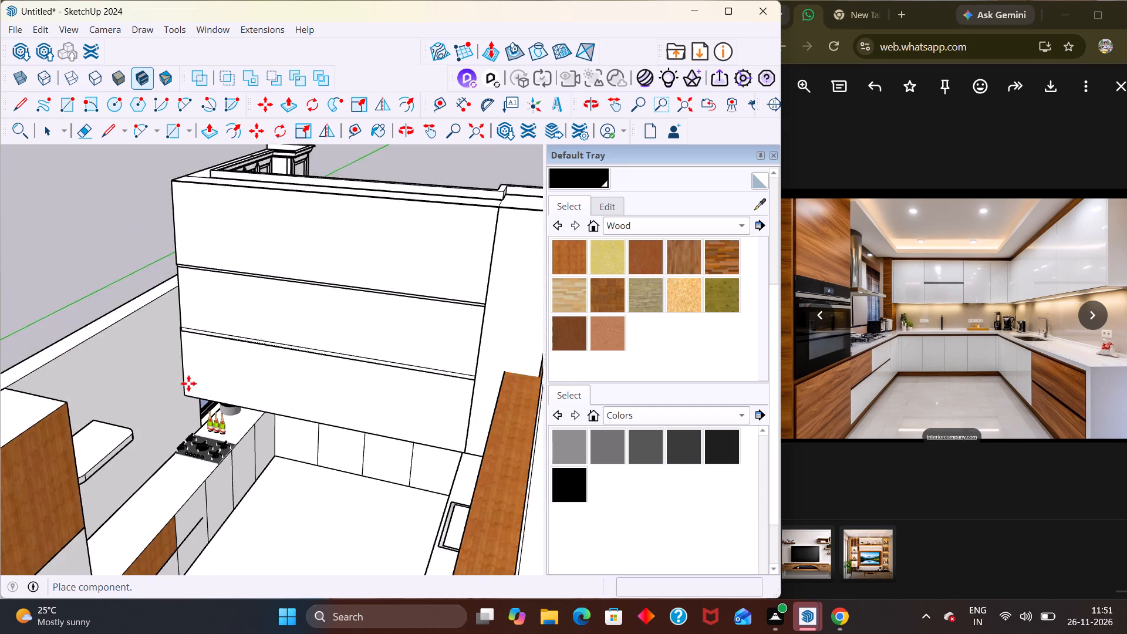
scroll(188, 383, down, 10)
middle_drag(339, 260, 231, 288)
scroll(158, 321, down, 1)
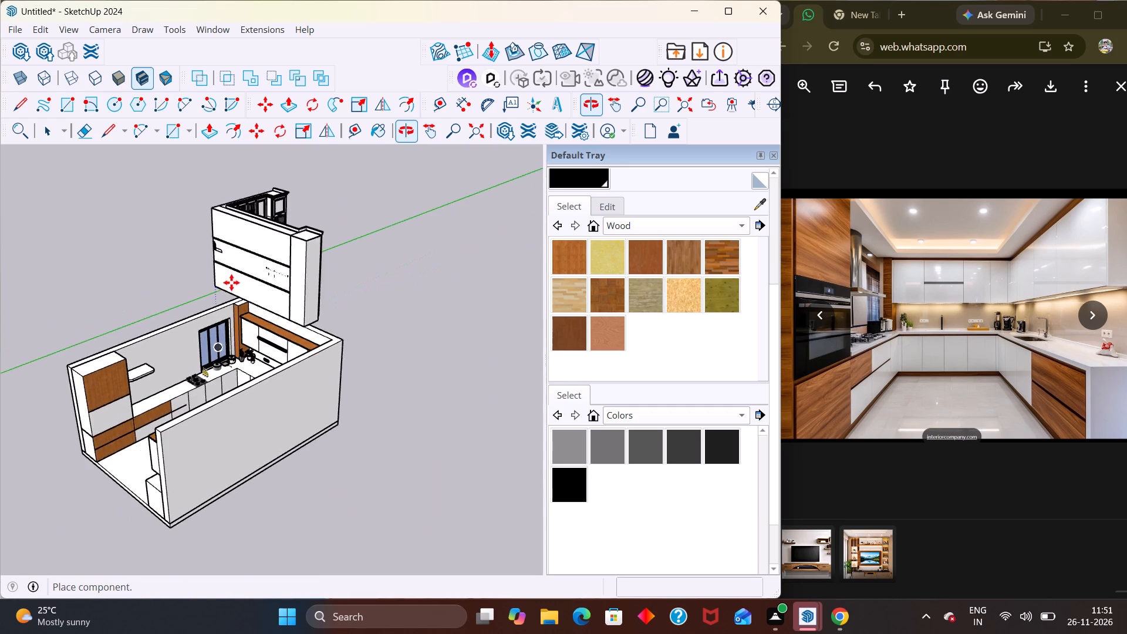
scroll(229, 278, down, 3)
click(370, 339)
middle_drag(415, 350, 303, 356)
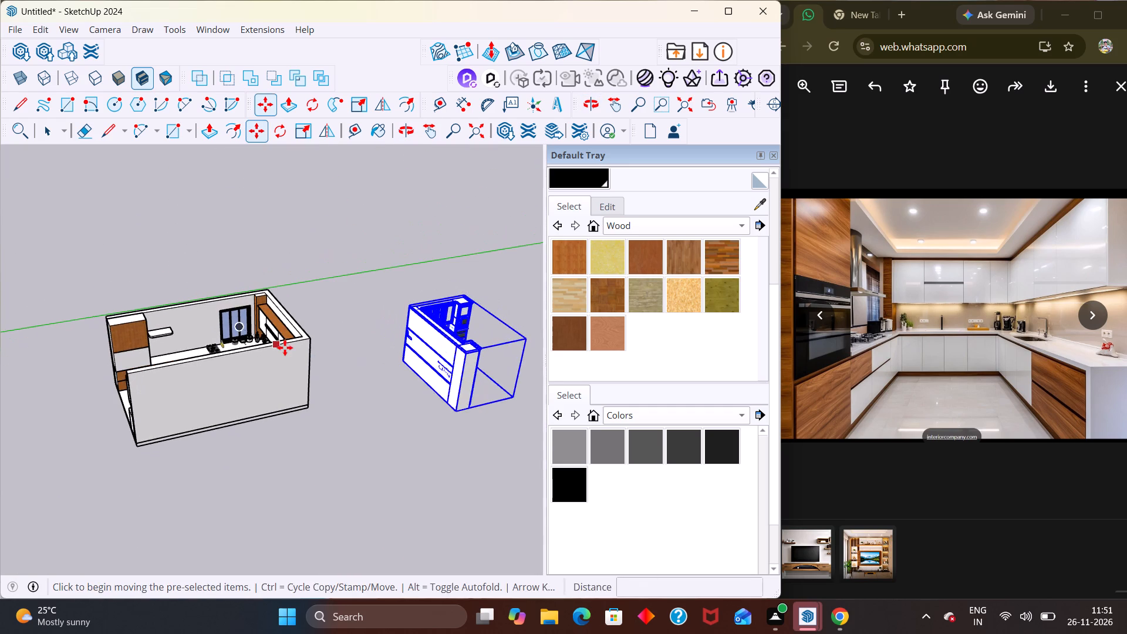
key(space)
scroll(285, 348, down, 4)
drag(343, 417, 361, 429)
Examine the downloaded kitchen's cabinets, hob, sink, spice shelf, worktop accessories and built-in ovens up close.
middle_drag(512, 383, 254, 356)
scroll(263, 358, up, 2)
scroll(400, 463, up, 2)
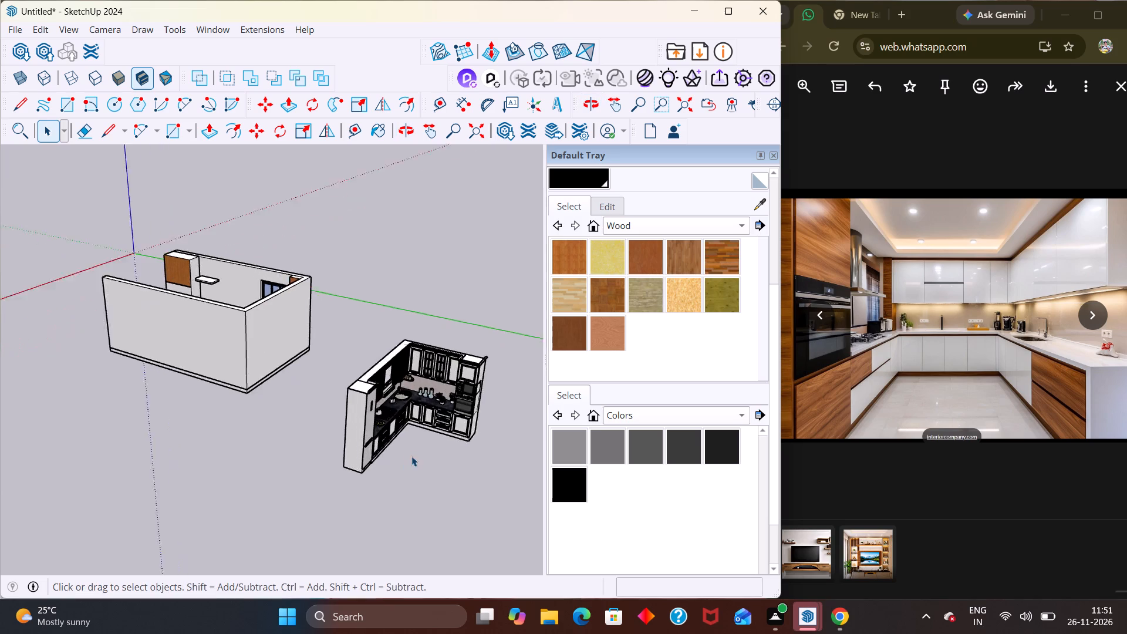
scroll(411, 456, up, 6)
middle_drag(414, 387, 339, 381)
scroll(330, 381, up, 5)
middle_drag(262, 436, 225, 412)
scroll(221, 383, up, 2)
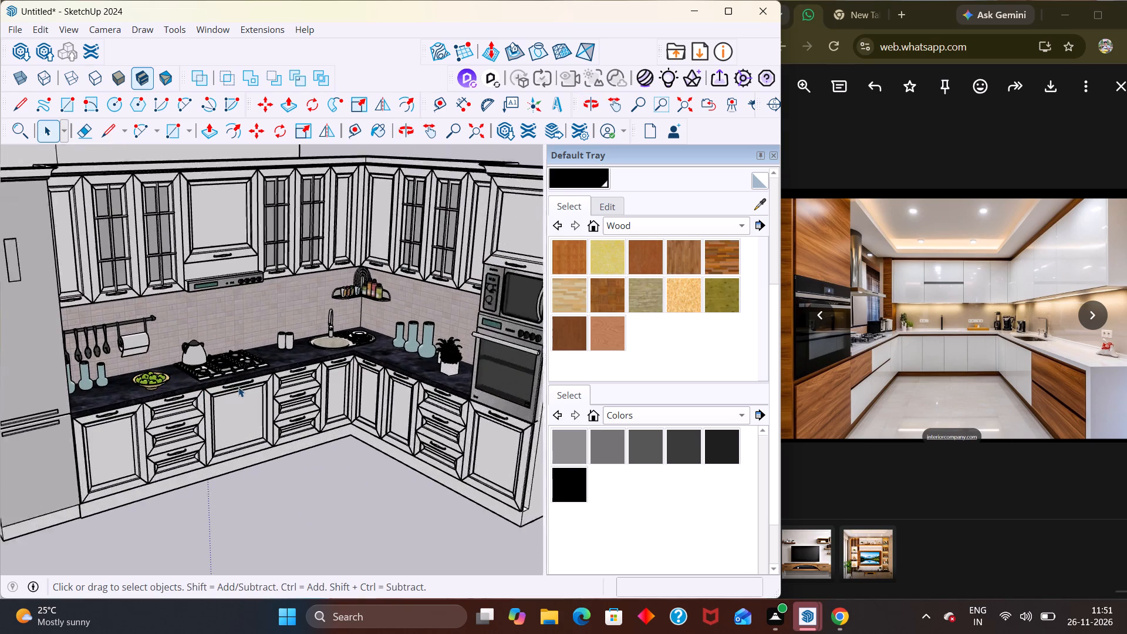
scroll(238, 387, up, 1)
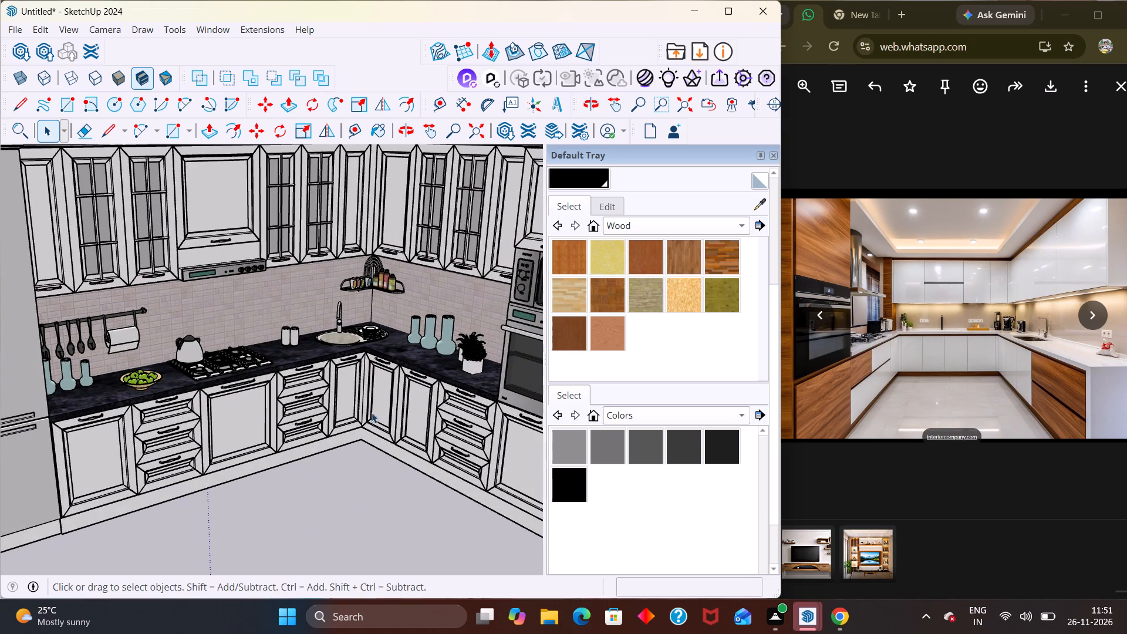
scroll(393, 294, up, 3)
scroll(337, 317, up, 1)
middle_drag(336, 322, 357, 293)
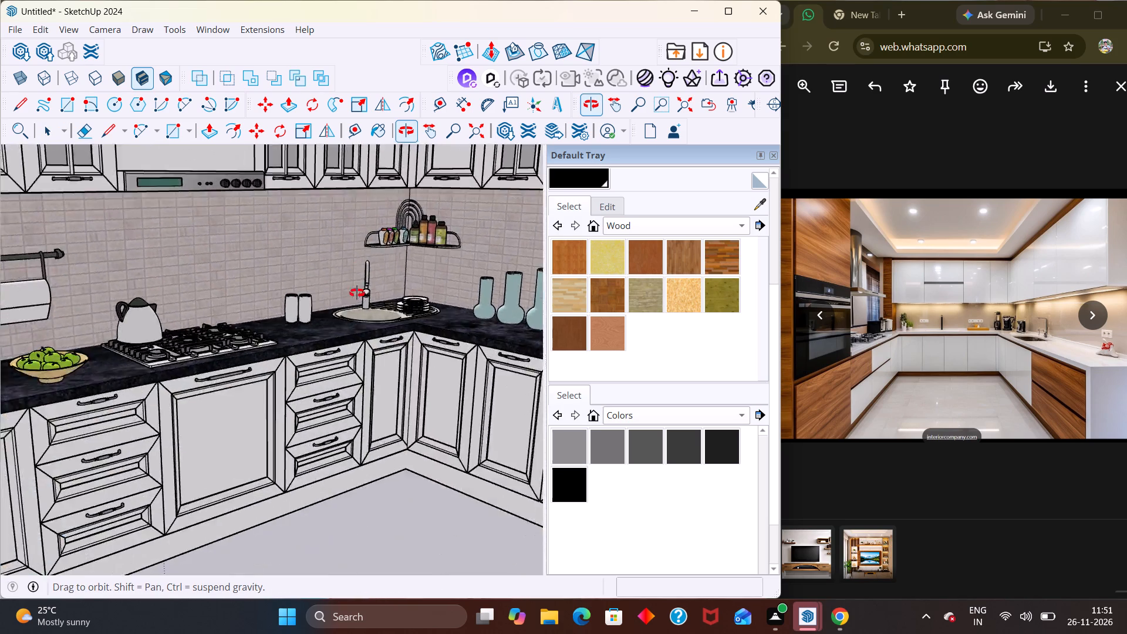
middle_drag(357, 293, 361, 268)
scroll(320, 299, down, 1)
middle_drag(331, 364, 406, 484)
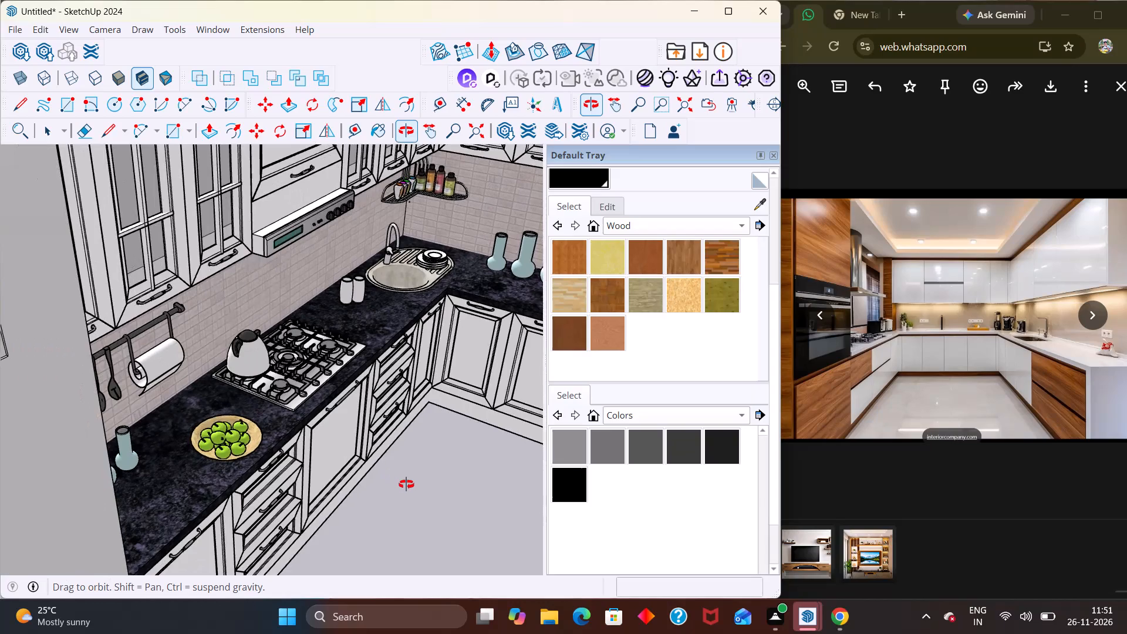
middle_drag(406, 484, 224, 450)
scroll(332, 404, down, 3)
middle_drag(435, 439, 579, 404)
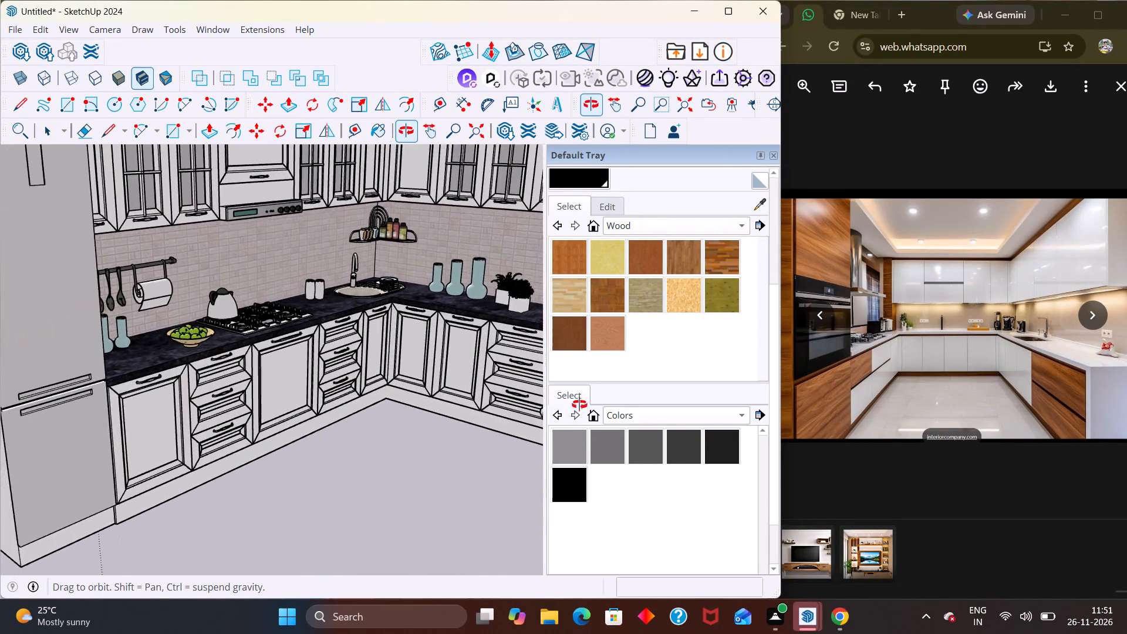
middle_drag(579, 404, 334, 385)
scroll(376, 369, down, 10)
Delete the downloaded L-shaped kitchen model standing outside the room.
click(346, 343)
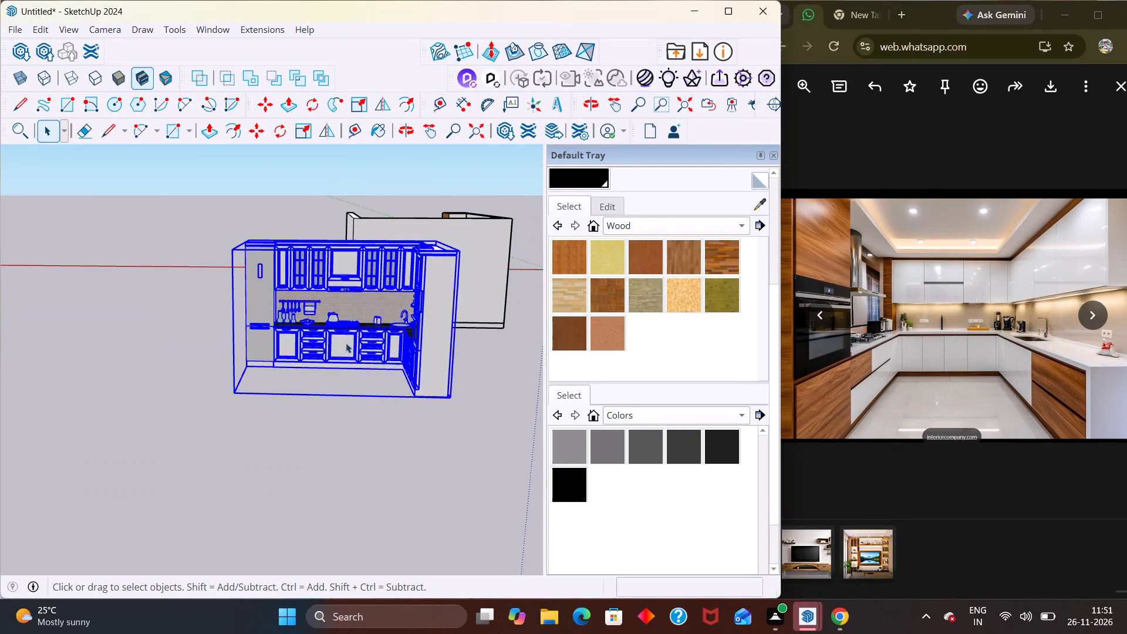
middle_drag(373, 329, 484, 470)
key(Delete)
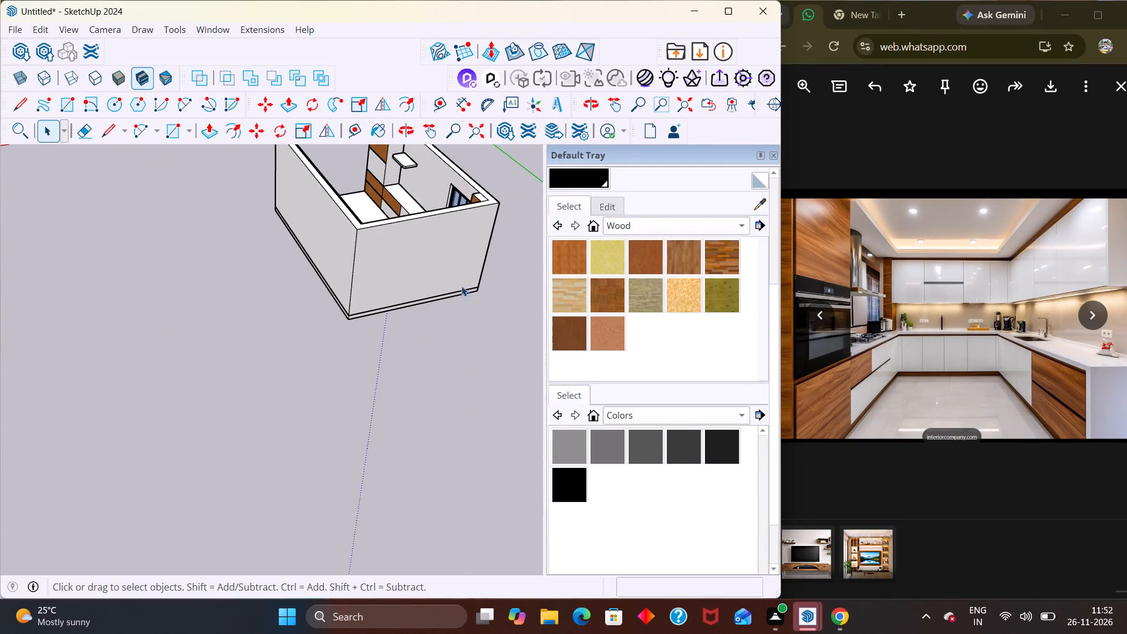
Copy the leafy potted plant from the window corner to the opposite counter corner, between the blender and the sink.
middle_drag(467, 294, 598, 434)
scroll(364, 393, down, 8)
middle_drag(325, 407, 416, 388)
middle_drag(179, 319, 350, 263)
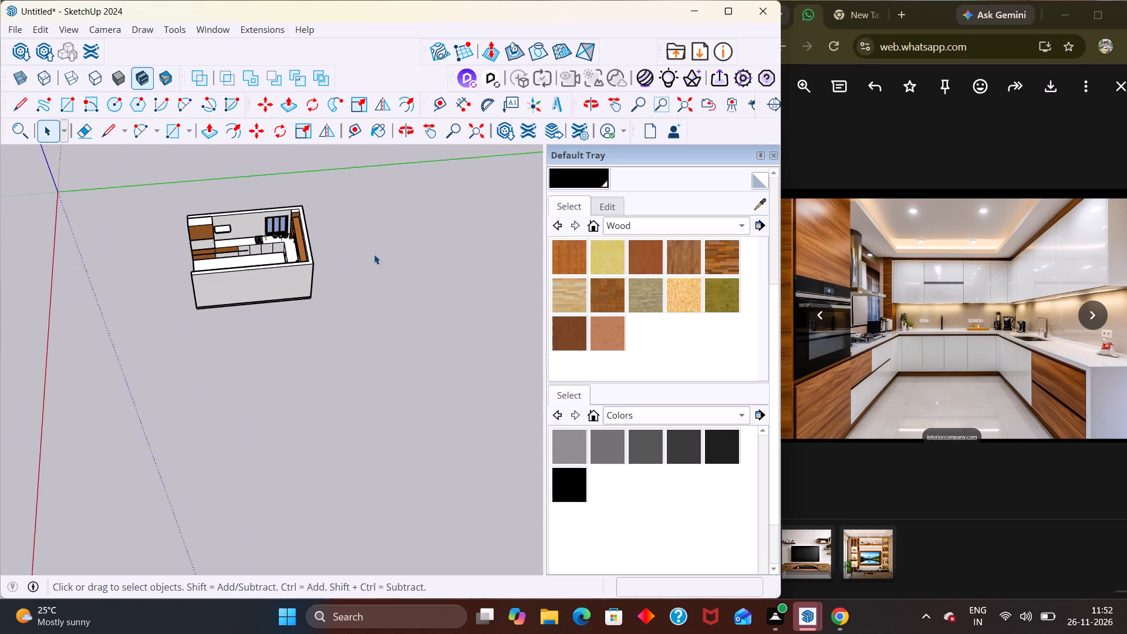
middle_drag(497, 223, 558, 198)
middle_drag(44, 336, 278, 296)
scroll(60, 329, up, 4)
middle_drag(98, 311, 363, 224)
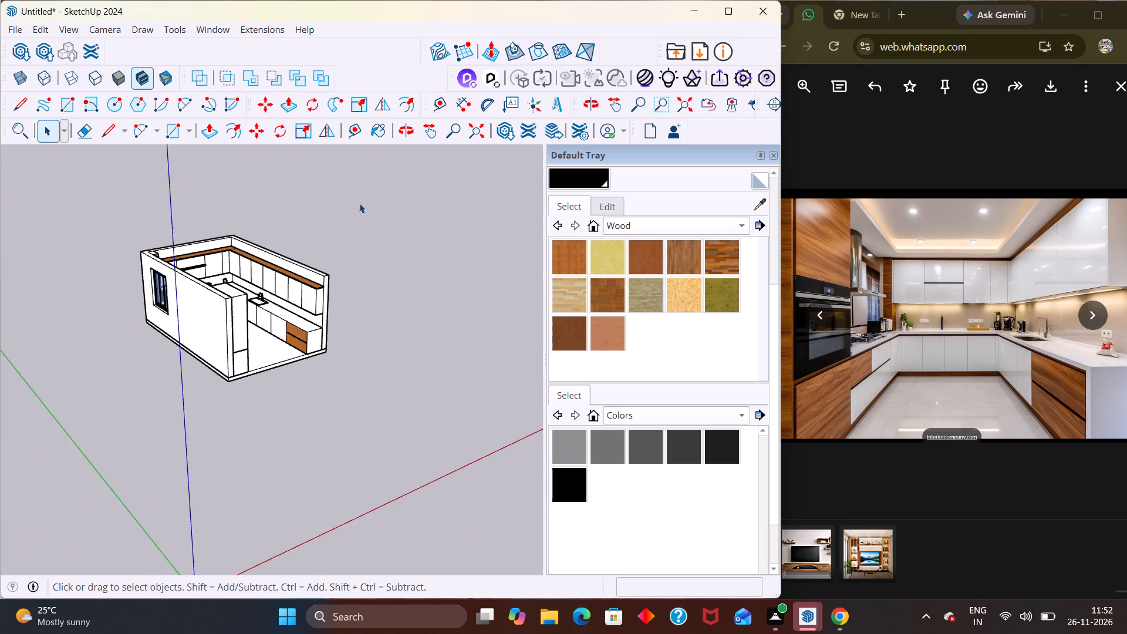
scroll(281, 200, up, 7)
middle_drag(230, 285, 119, 308)
scroll(160, 309, up, 4)
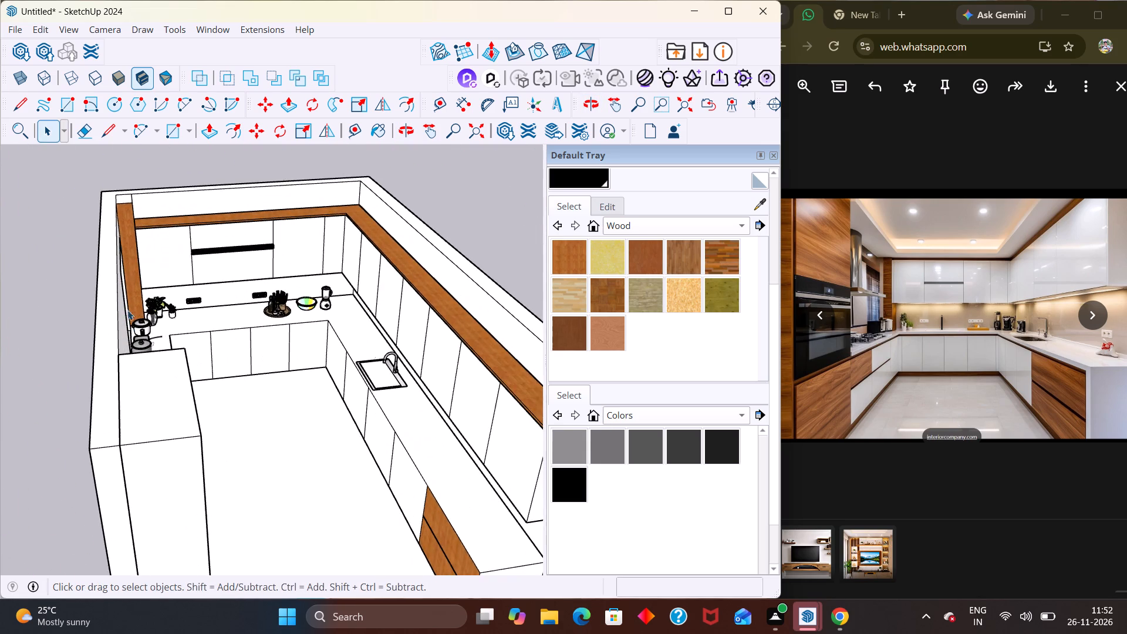
scroll(169, 305, up, 8)
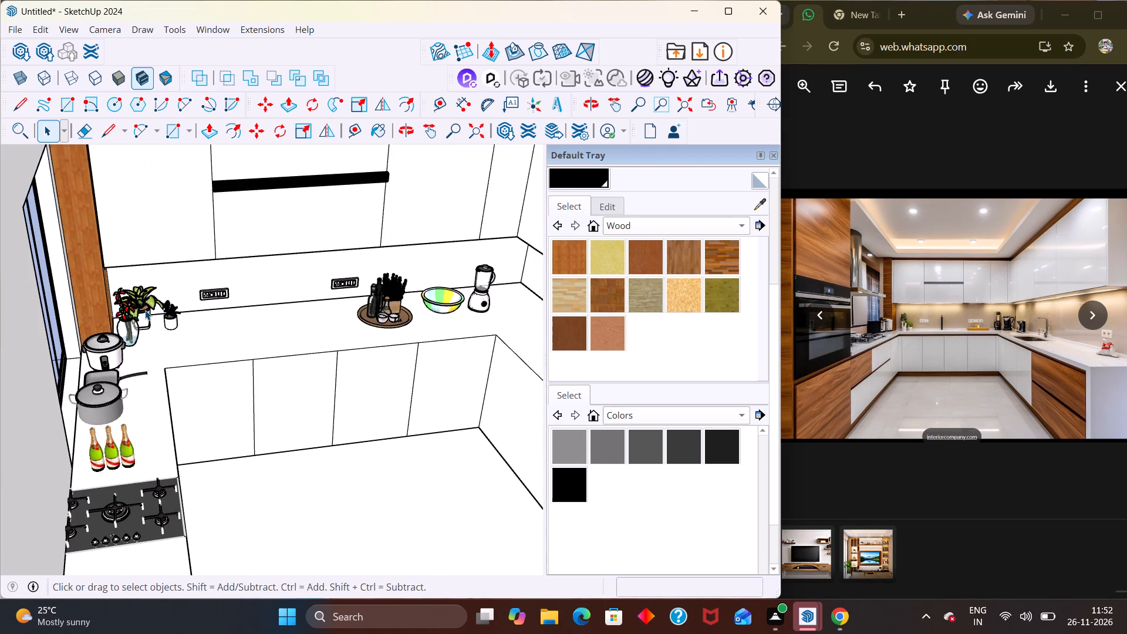
click(145, 310)
key(m)
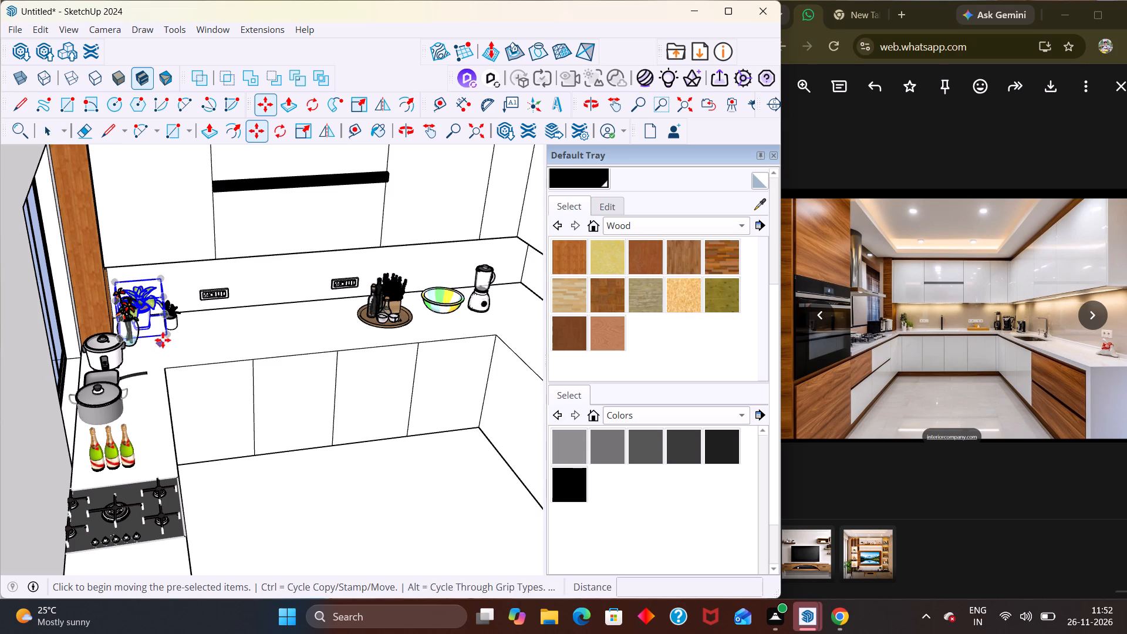
click(164, 339)
scroll(142, 395, down, 6)
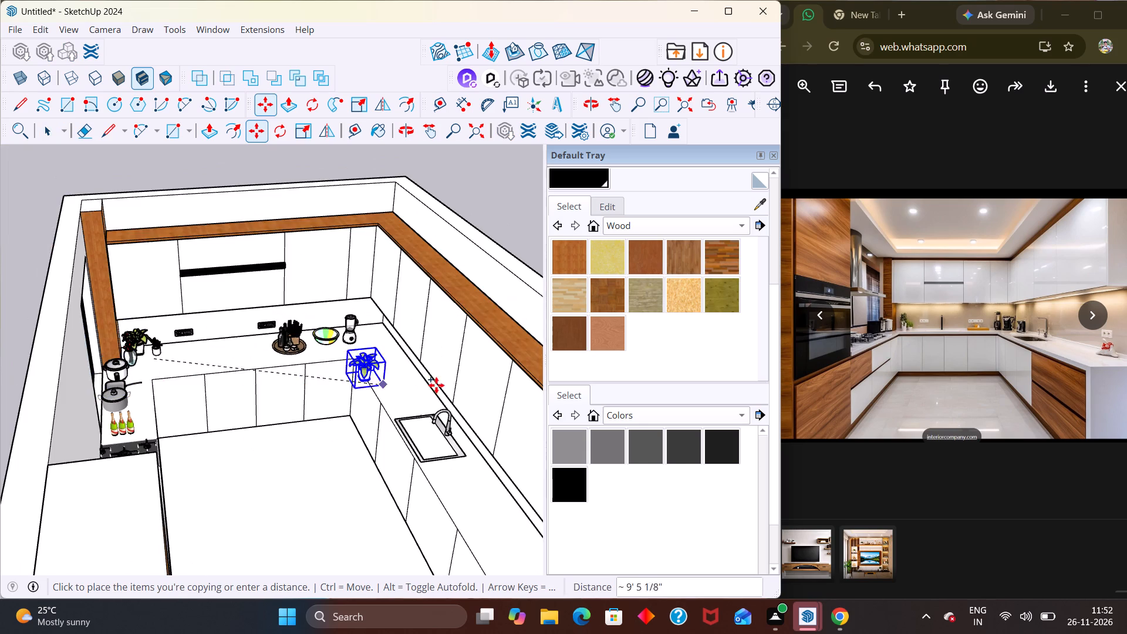
scroll(437, 386, up, 3)
click(384, 338)
scroll(362, 337, down, 5)
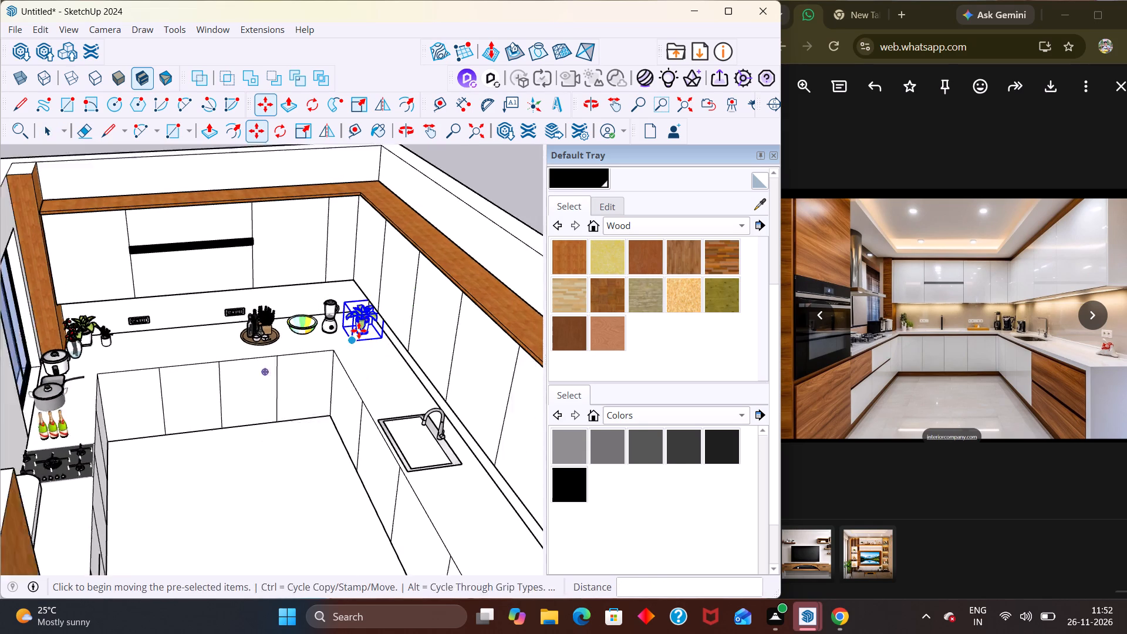
key(space)
click(476, 201)
Review the copied plant beside the sink and the whole kitchen from its open front, as framed in the reference photo.
scroll(378, 289, up, 4)
middle_drag(346, 382, 311, 240)
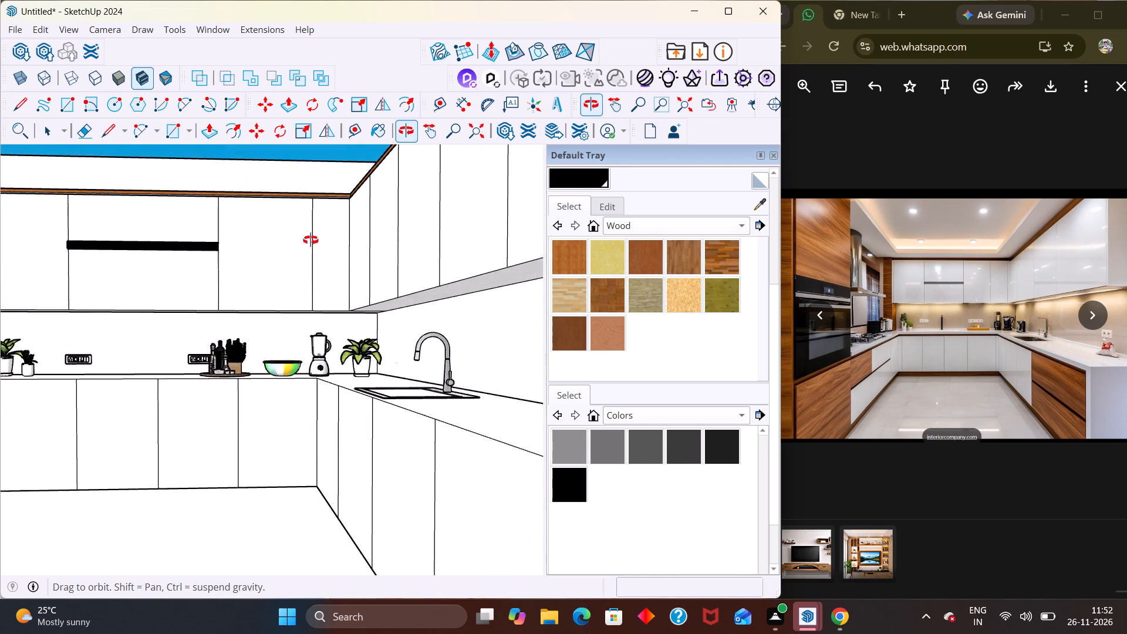
middle_drag(311, 240, 353, 266)
scroll(342, 269, down, 8)
middle_drag(338, 329, 245, 337)
scroll(245, 337, up, 1)
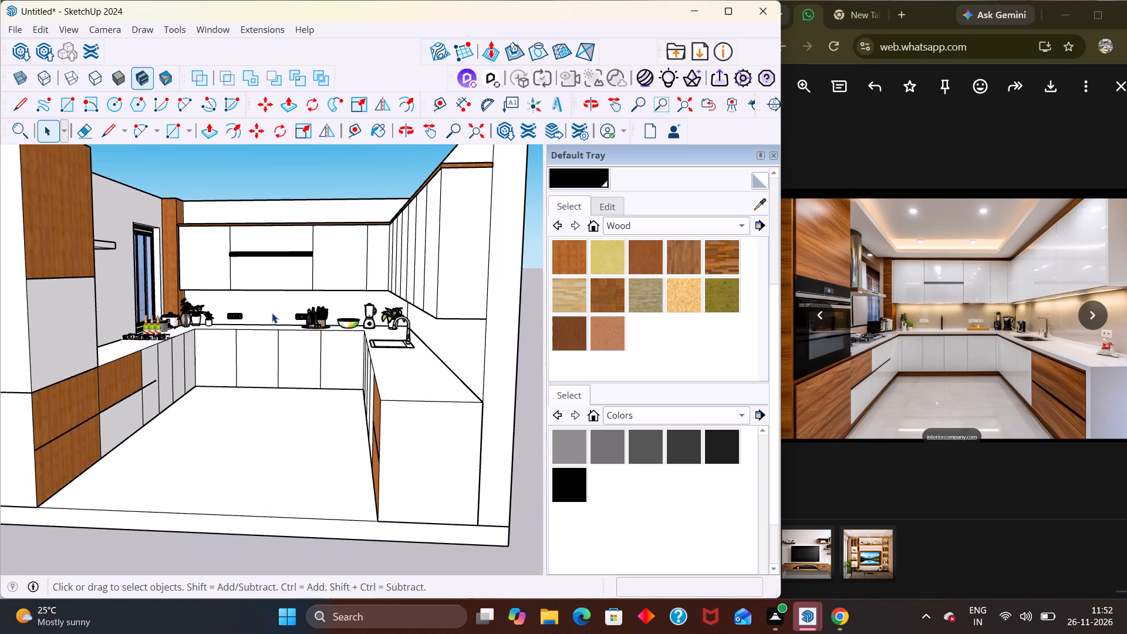
Open the accessories group holding the hob, bottles and vase for editing, and select the hob for rotation.
scroll(242, 323, up, 8)
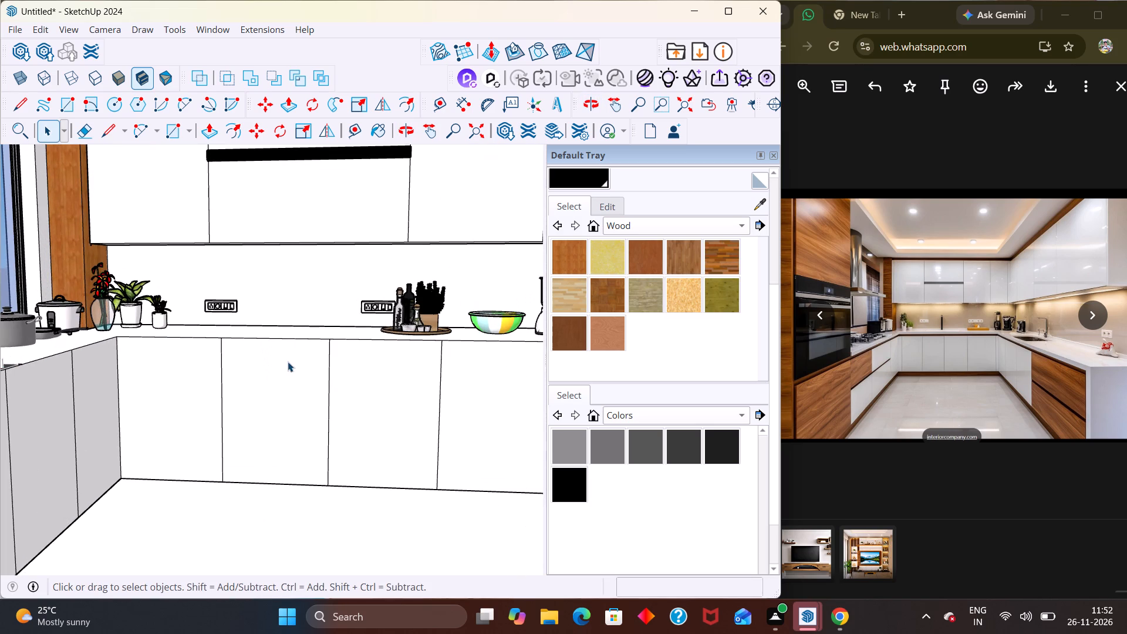
scroll(288, 362, down, 10)
middle_drag(320, 360, 307, 380)
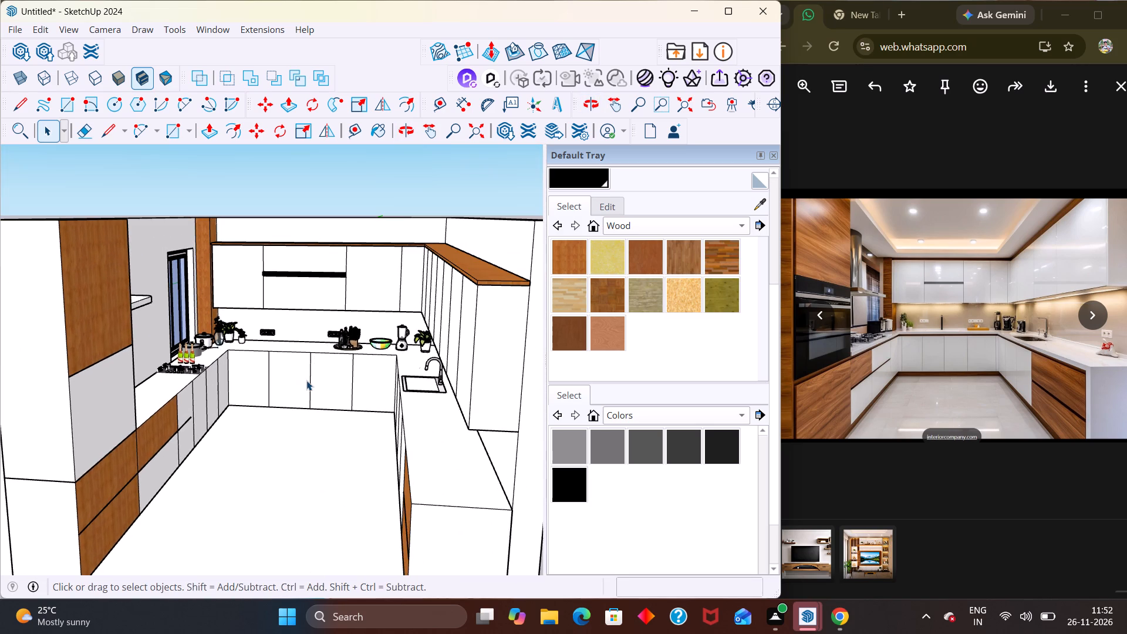
middle_drag(181, 377, 160, 518)
scroll(146, 569, up, 4)
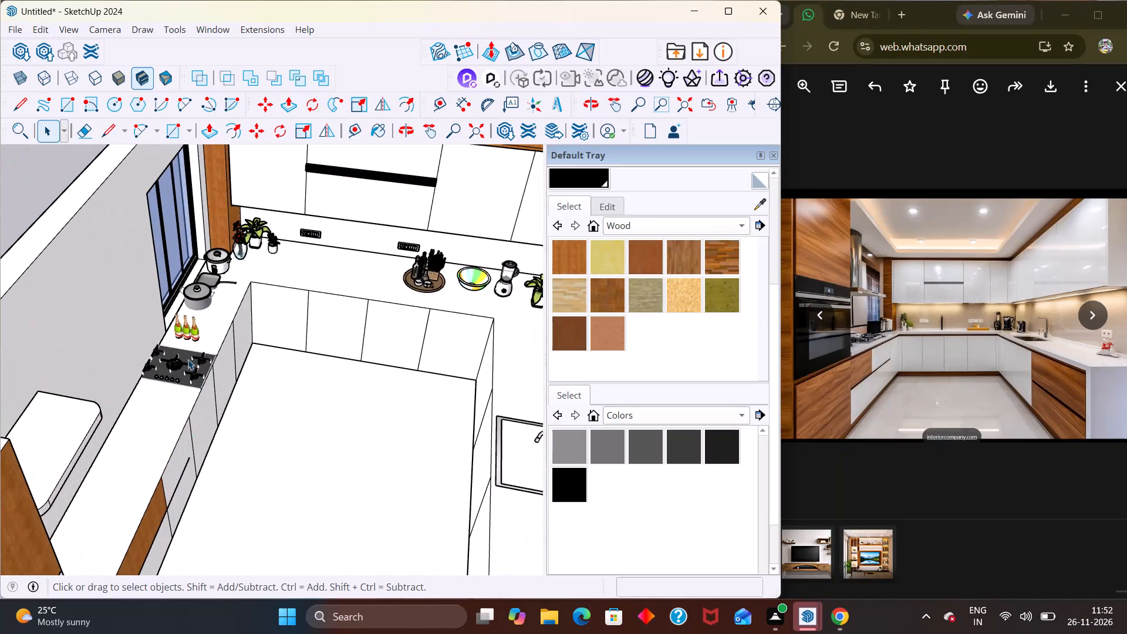
click(186, 357)
scroll(190, 363, down, 3)
middle_drag(194, 372, 198, 378)
double_click(199, 365)
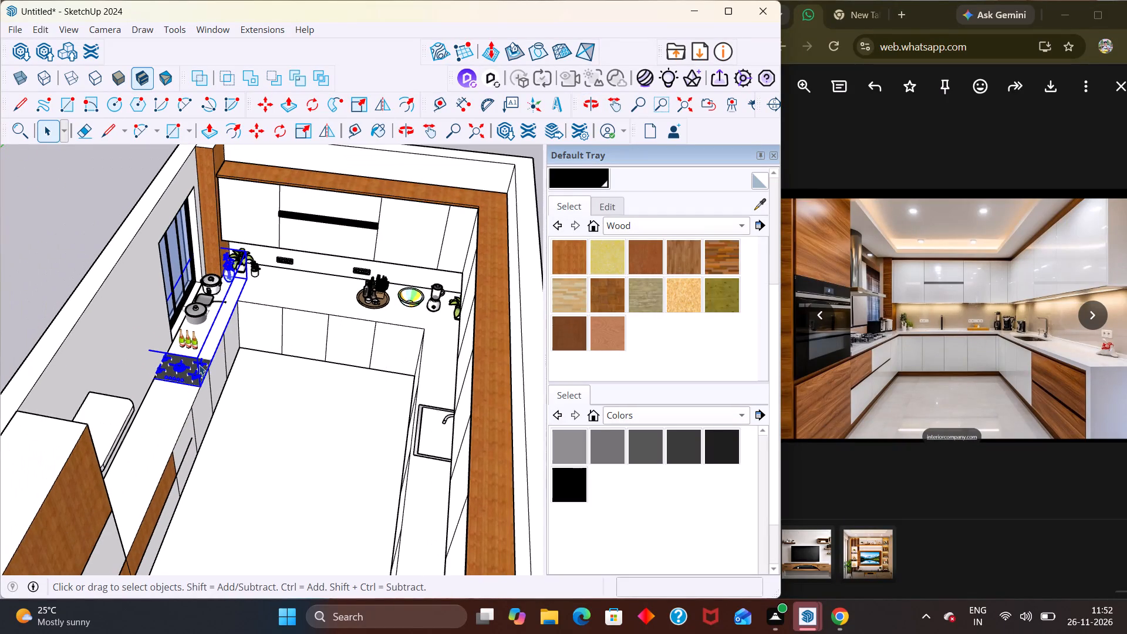
click(191, 370)
key(q)
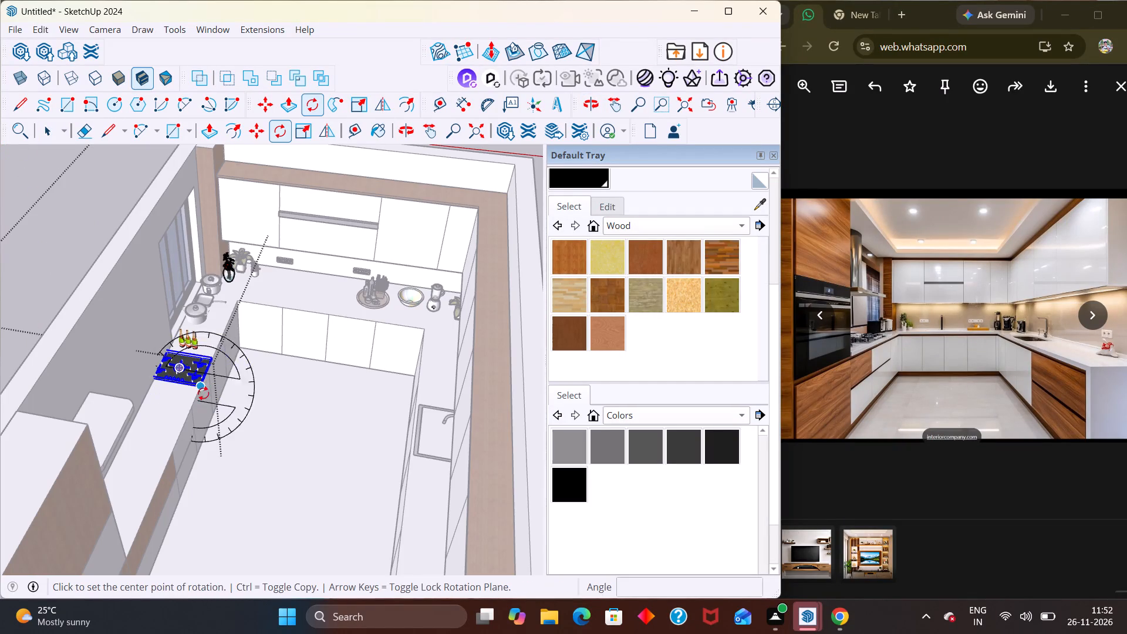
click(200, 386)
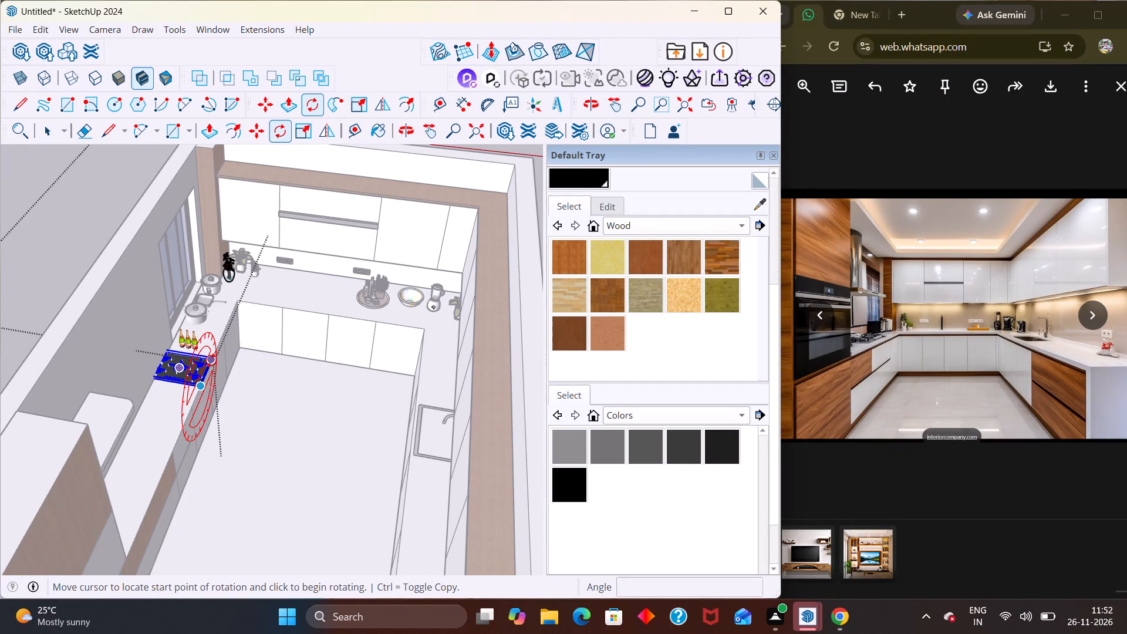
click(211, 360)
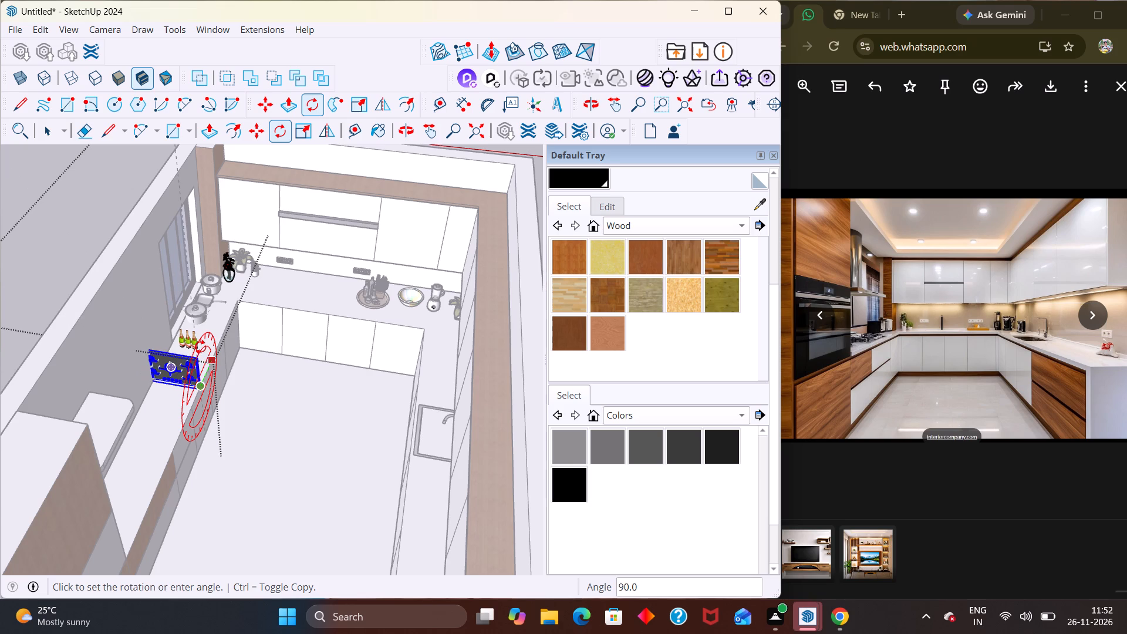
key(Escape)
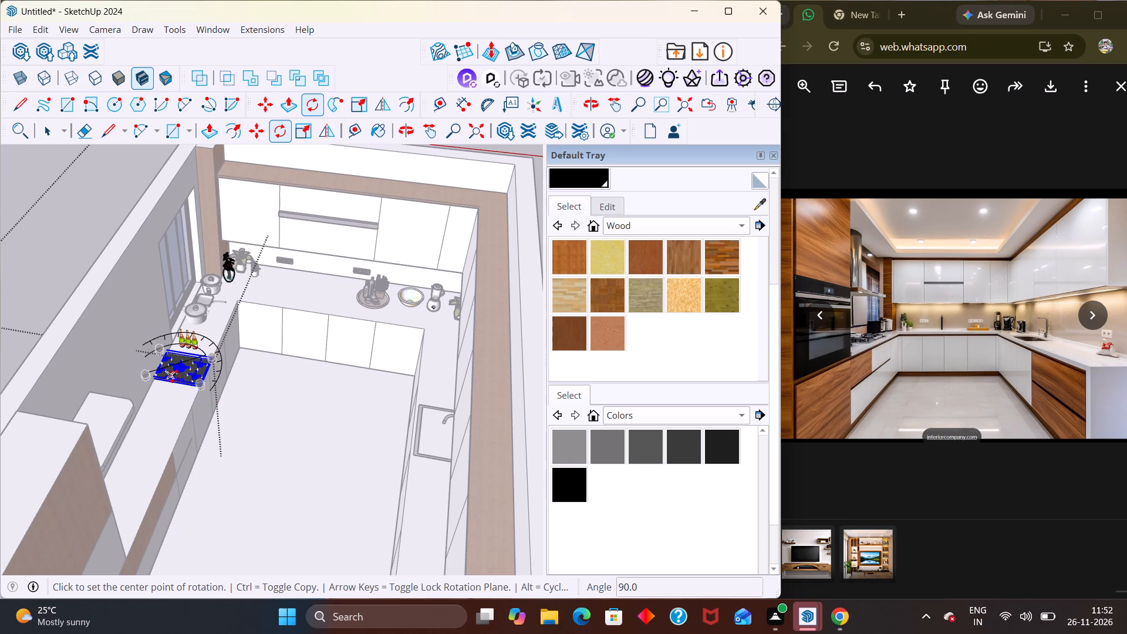
Rotate the hob 90 degrees about the vertical axis, pivoting on its front corner, so its long side runs along the counter.
key(Up)
scroll(158, 374, up, 7)
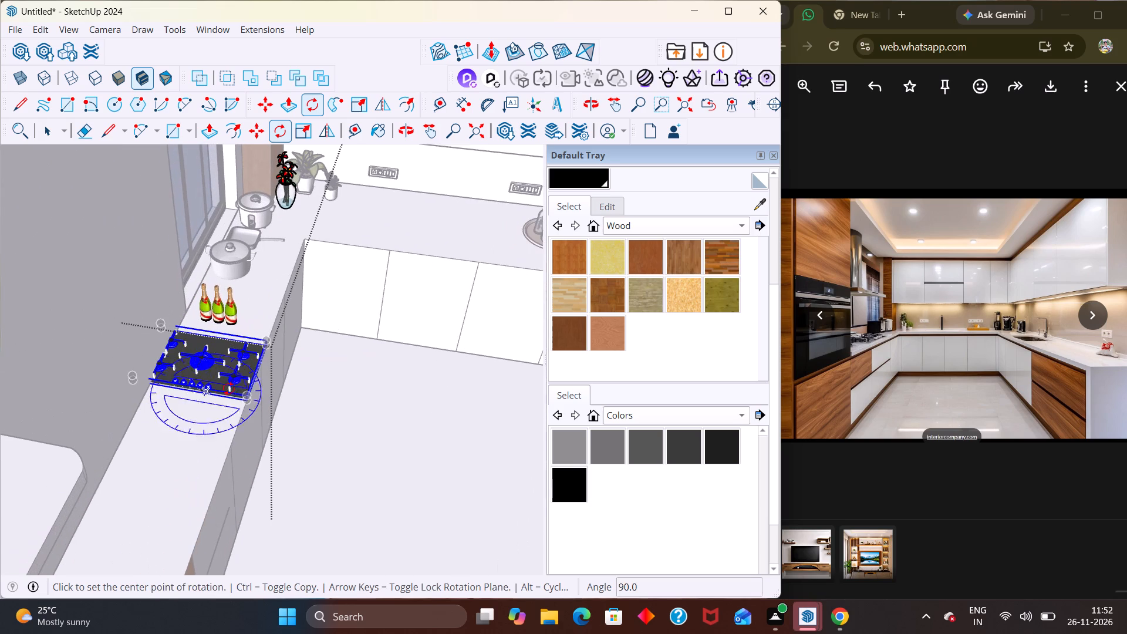
click(248, 399)
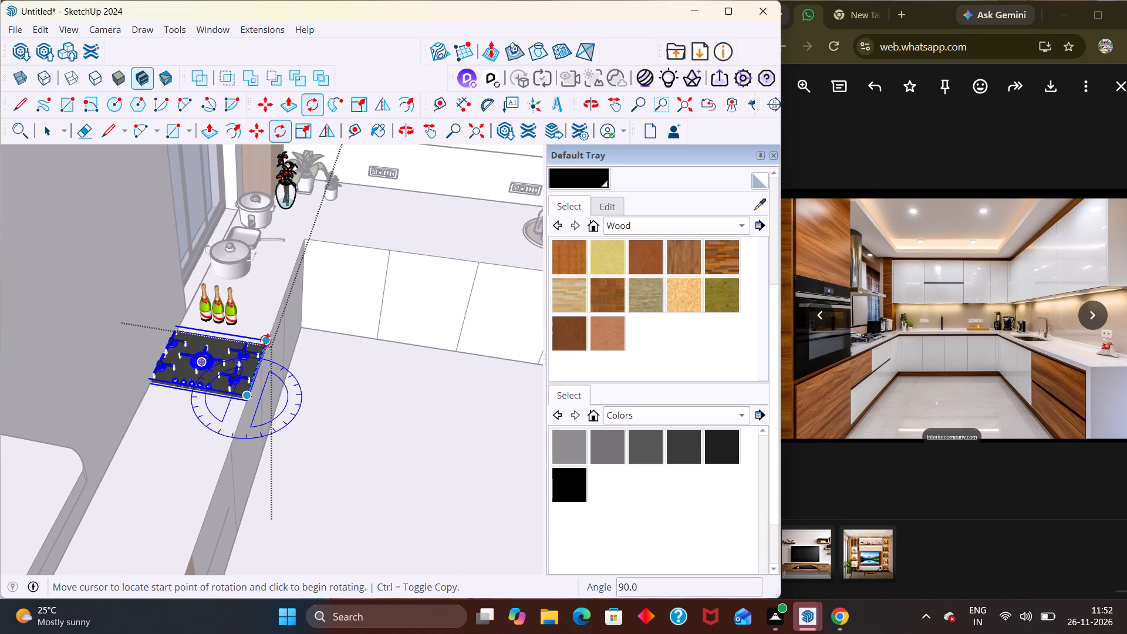
click(265, 341)
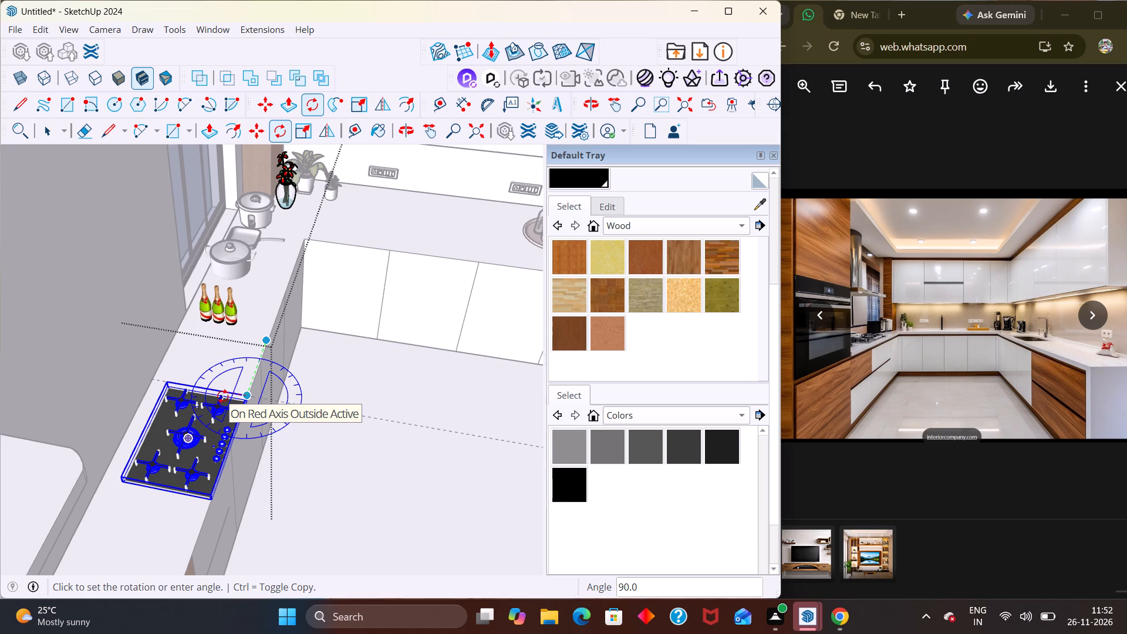
click(222, 396)
Move the rotated hob about 1' 5" along the counter toward the bottles and leave the accessories group.
key(m)
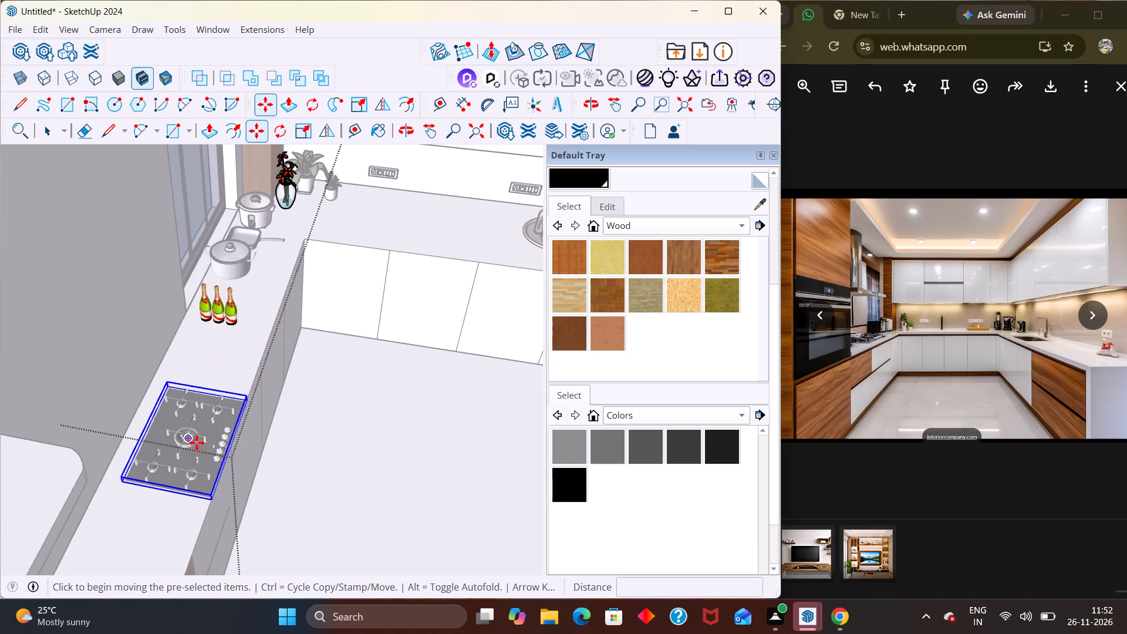
click(185, 438)
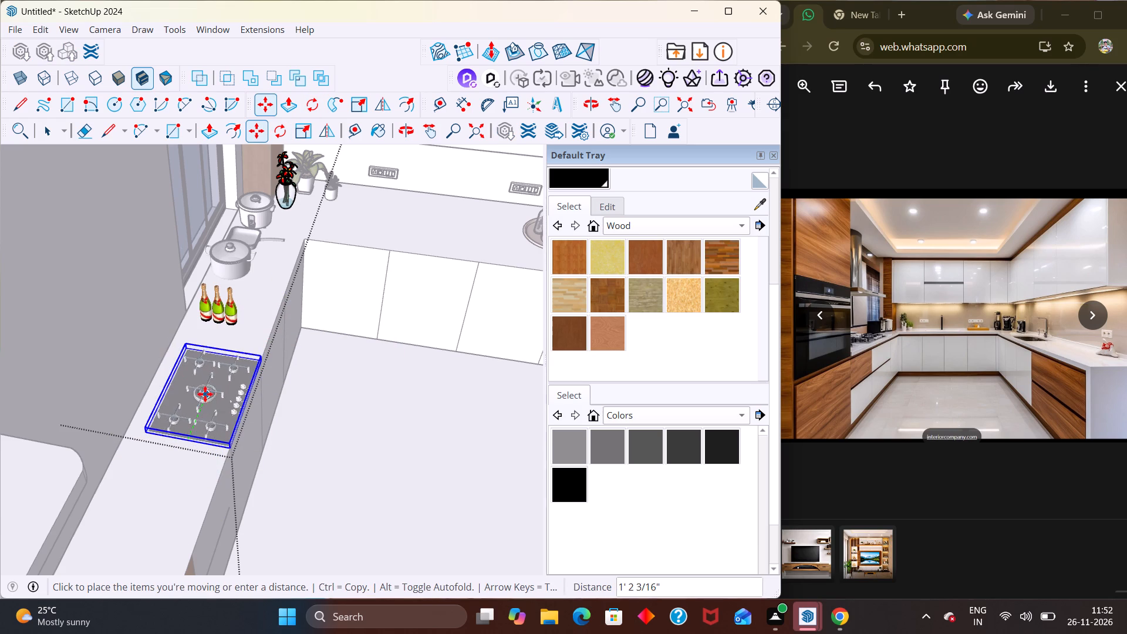
scroll(205, 391, up, 1)
middle_drag(205, 392, 202, 502)
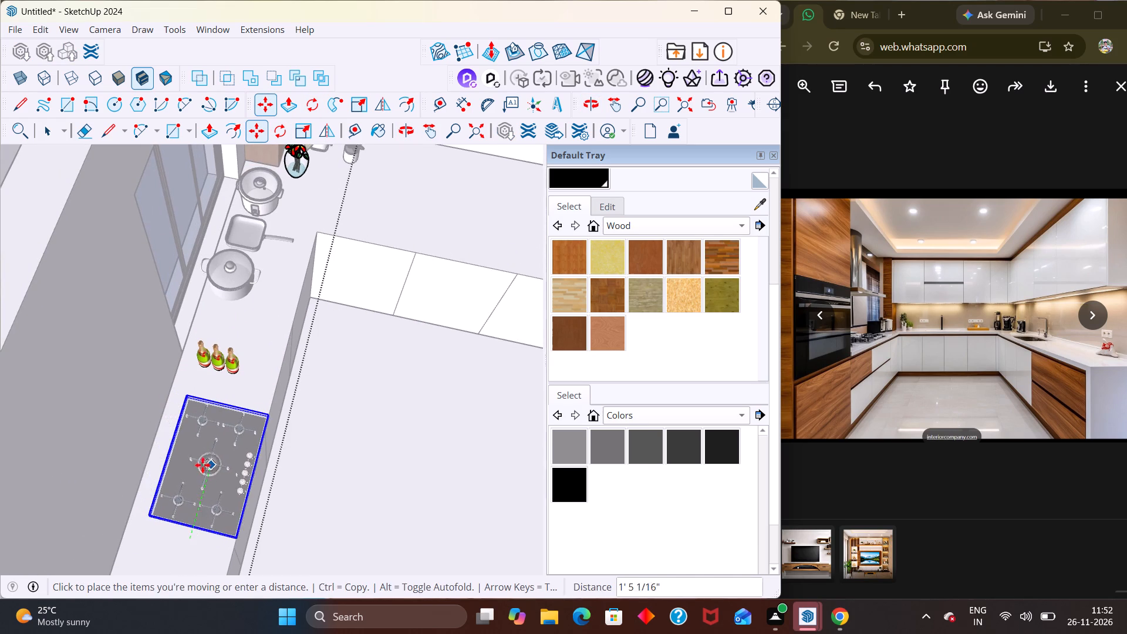
click(197, 468)
scroll(217, 428, down, 11)
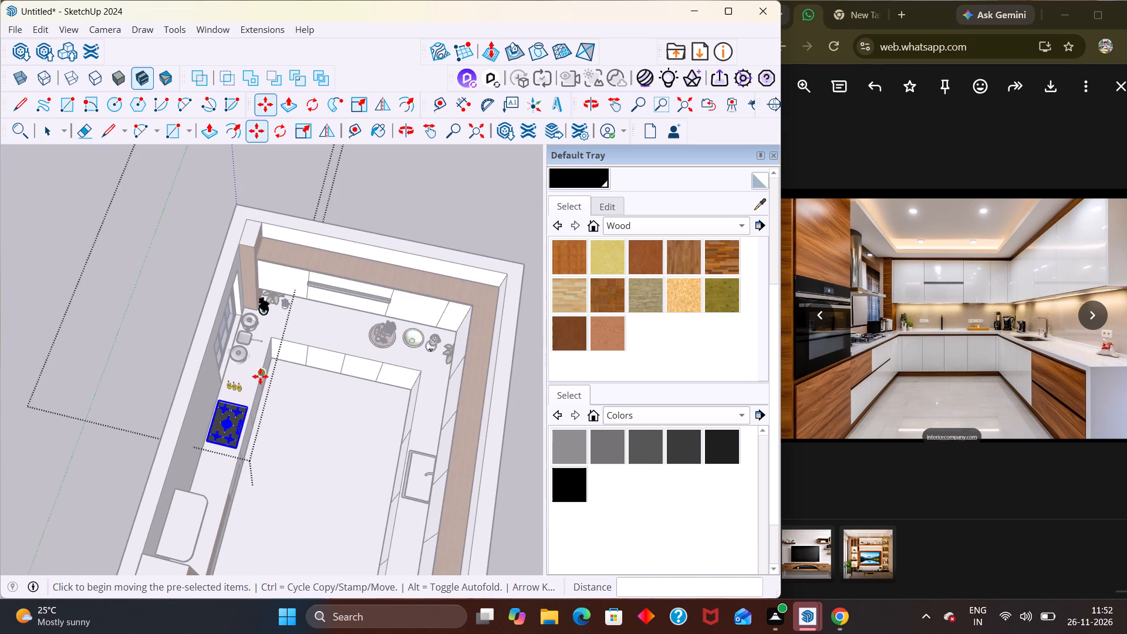
key(space)
click(56, 430)
scroll(102, 412, down, 4)
click(416, 206)
Examine the rotated hob on the window-side counter, from the whole room down to a close view at worktop level.
middle_drag(233, 427, 224, 380)
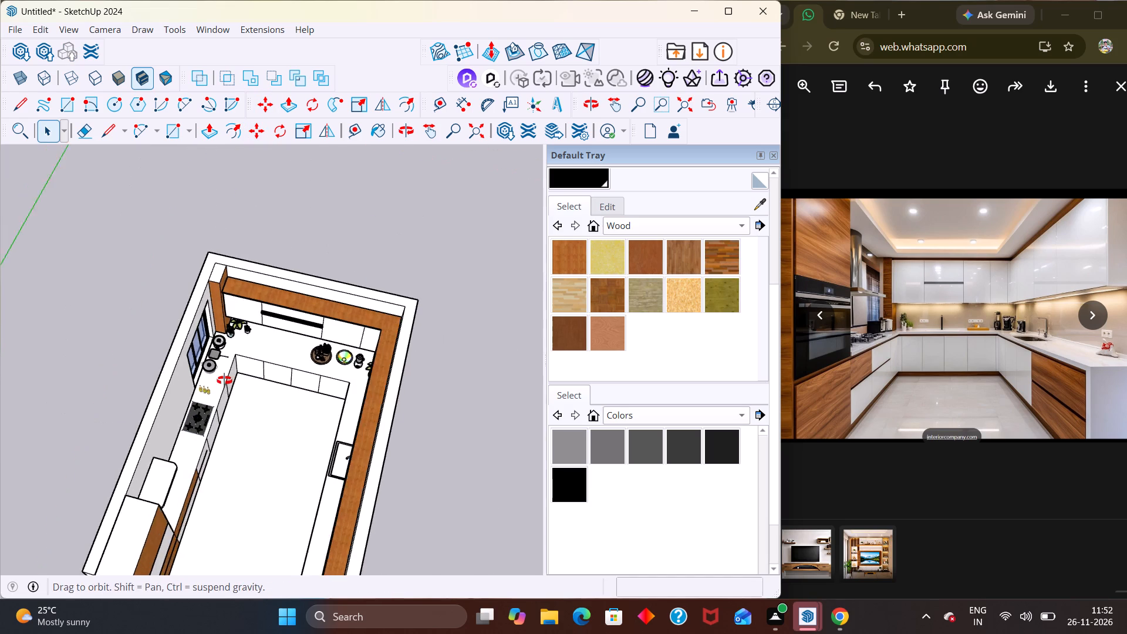
middle_drag(224, 380, 228, 329)
scroll(228, 329, up, 1)
middle_drag(225, 417, 154, 369)
scroll(157, 375, up, 5)
middle_drag(167, 491, 188, 375)
scroll(184, 383, up, 4)
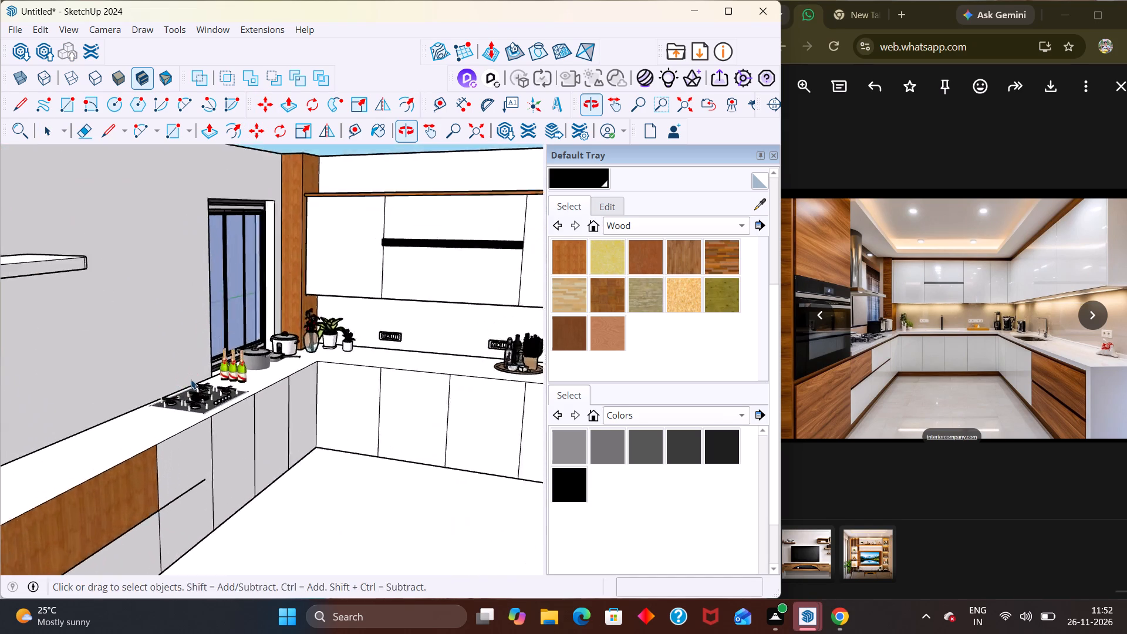
scroll(191, 379, up, 2)
middle_drag(198, 396, 204, 486)
scroll(204, 486, up, 1)
middle_drag(184, 443, 188, 359)
middle_drag(175, 418, 170, 373)
scroll(175, 413, up, 3)
scroll(227, 357, up, 4)
middle_drag(262, 343, 287, 393)
scroll(287, 393, down, 2)
scroll(291, 386, up, 1)
scroll(291, 386, down, 1)
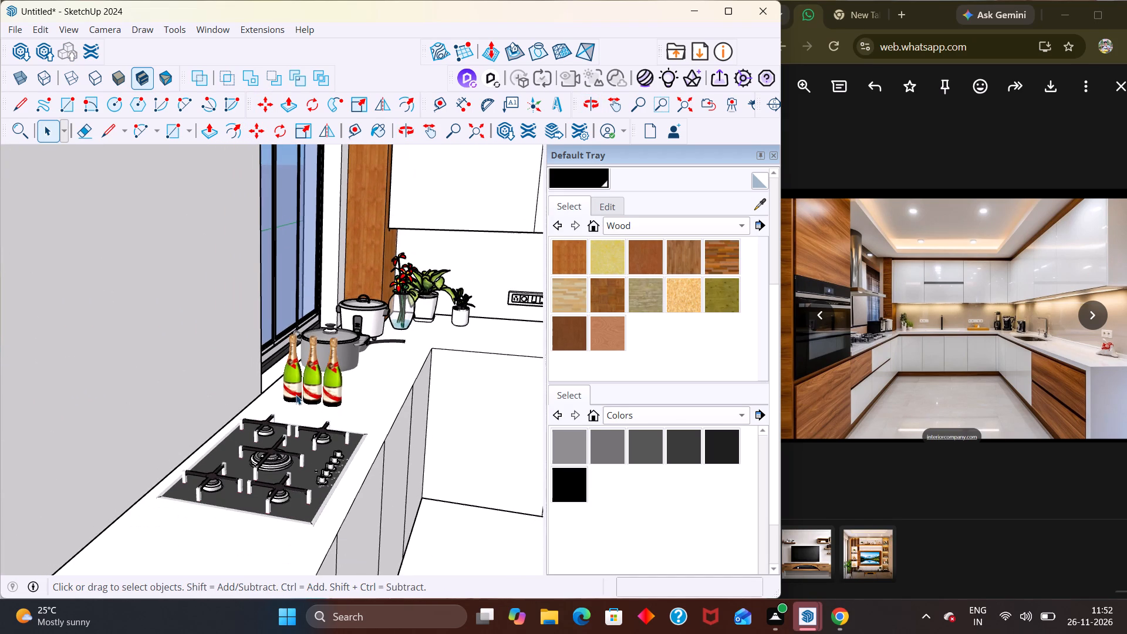
scroll(296, 394, down, 1)
middle_click(292, 533)
middle_drag(294, 514, 147, 567)
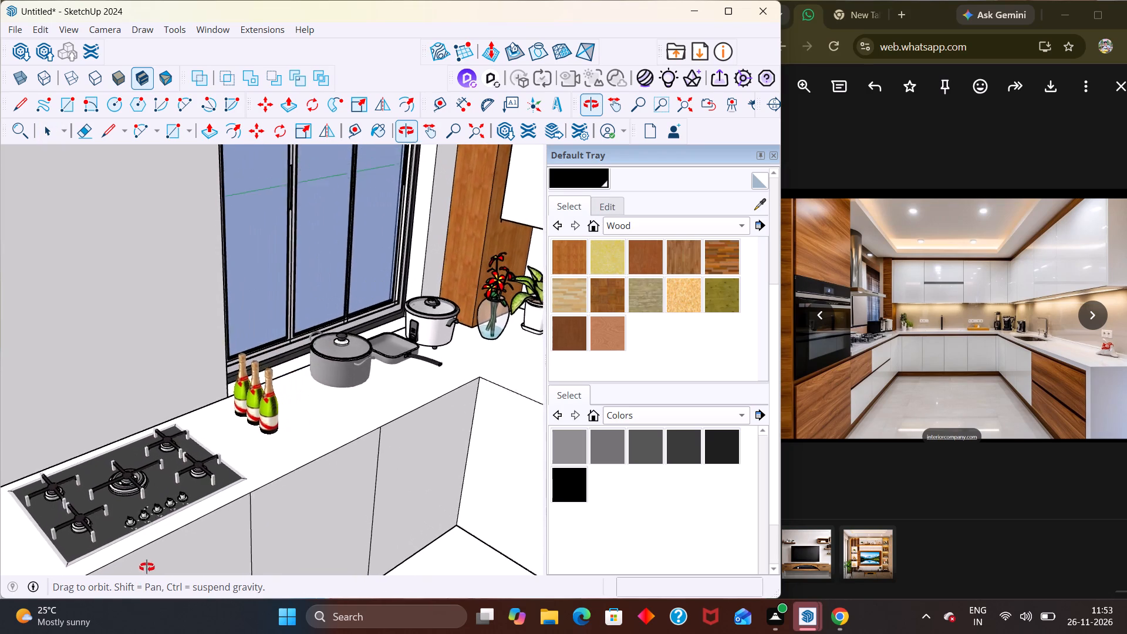
middle_drag(147, 567, 171, 466)
Reopen the accessories group and nudge the hob slightly from its front edge on the worktop.
click(95, 420)
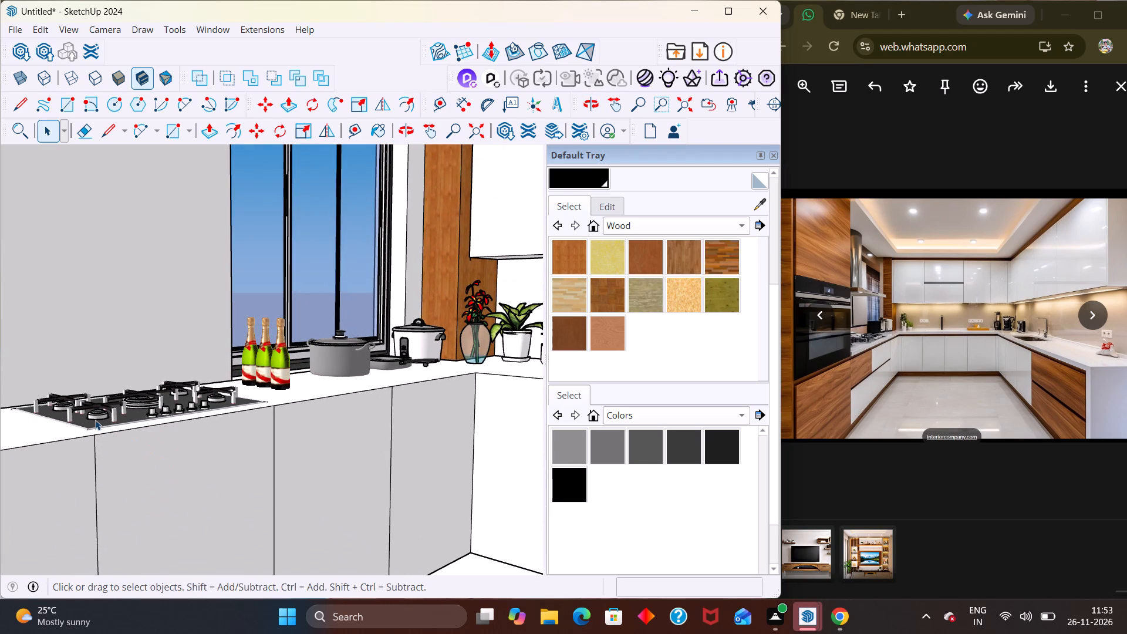
double_click(95, 420)
click(102, 433)
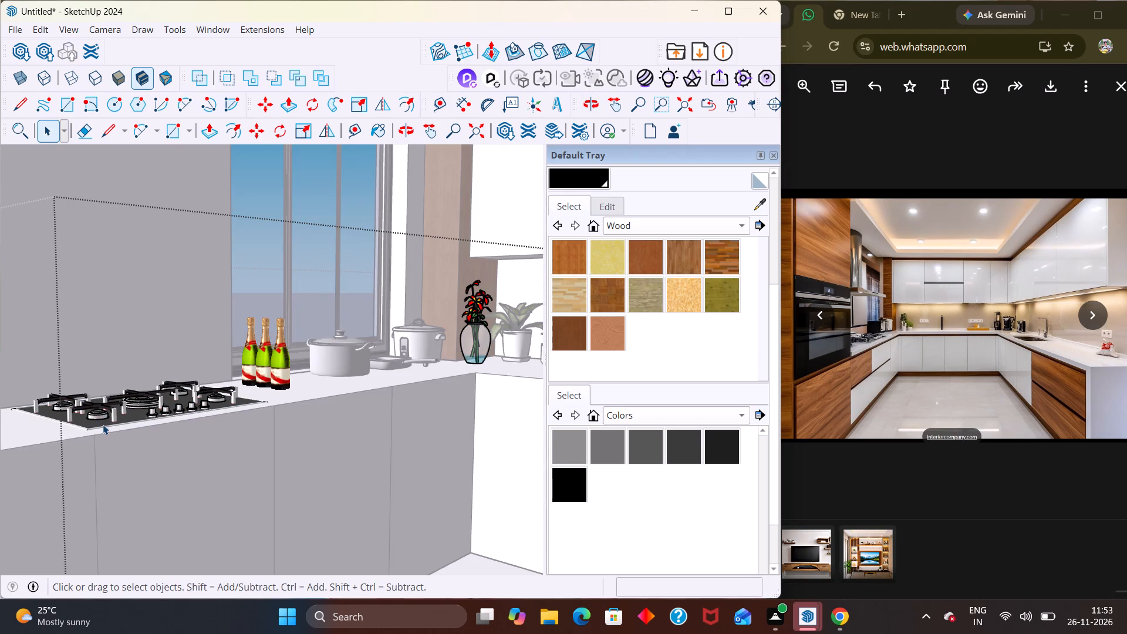
click(103, 418)
key(m)
click(89, 433)
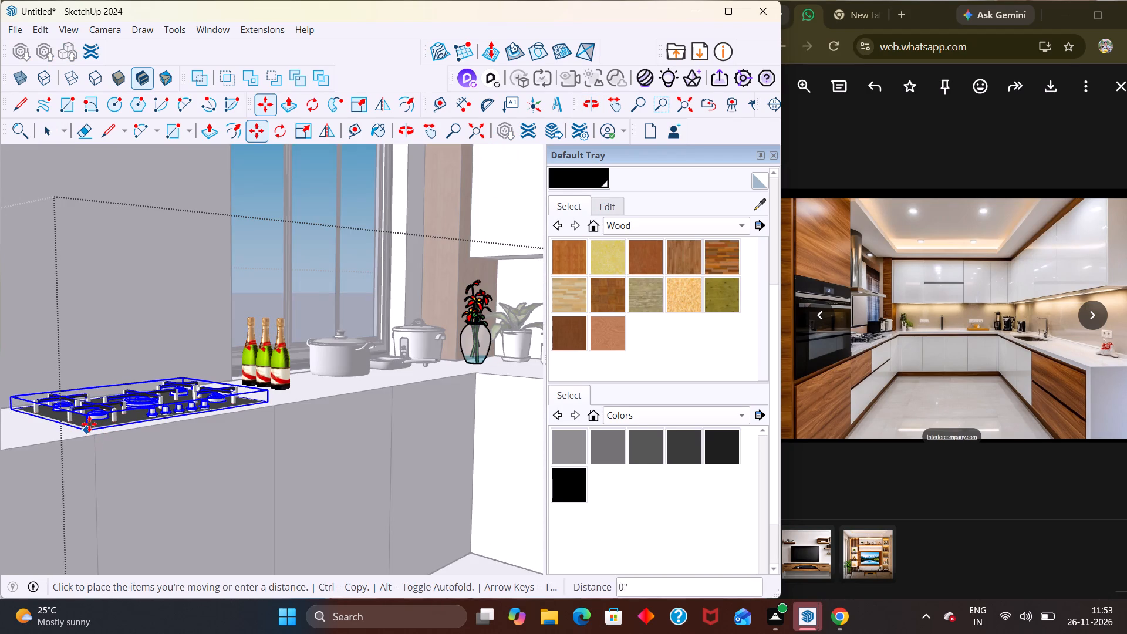
click(89, 421)
scroll(98, 419, down, 2)
scroll(116, 421, up, 1)
scroll(132, 424, down, 13)
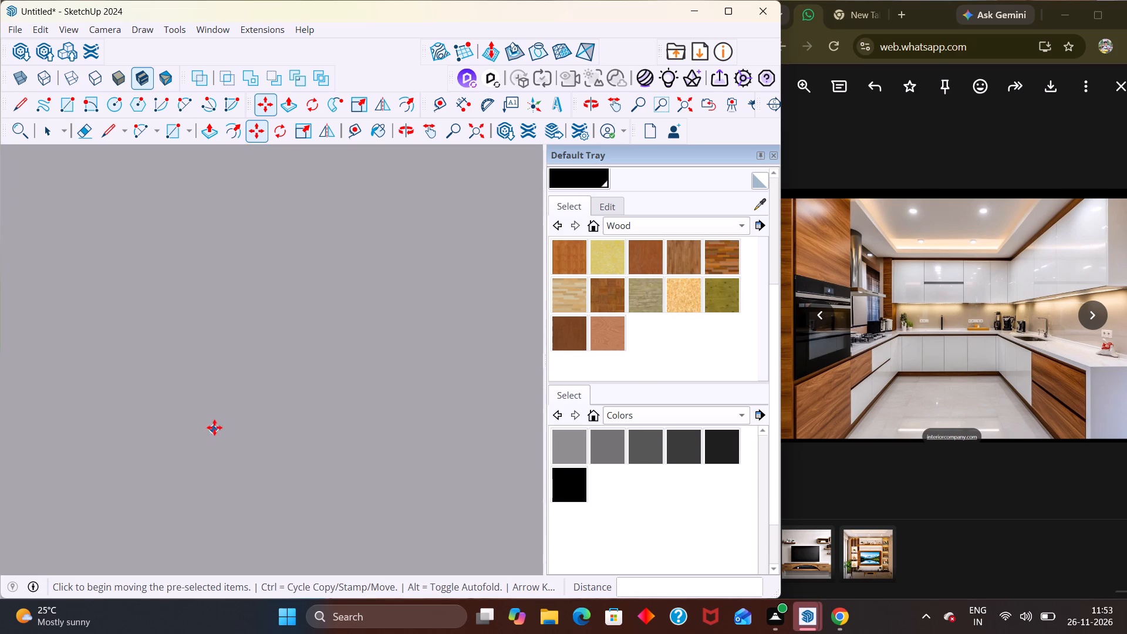
key(shift+z)
scroll(215, 436, down, 5)
scroll(212, 463, up, 2)
scroll(212, 463, down, 4)
key(space)
click(224, 531)
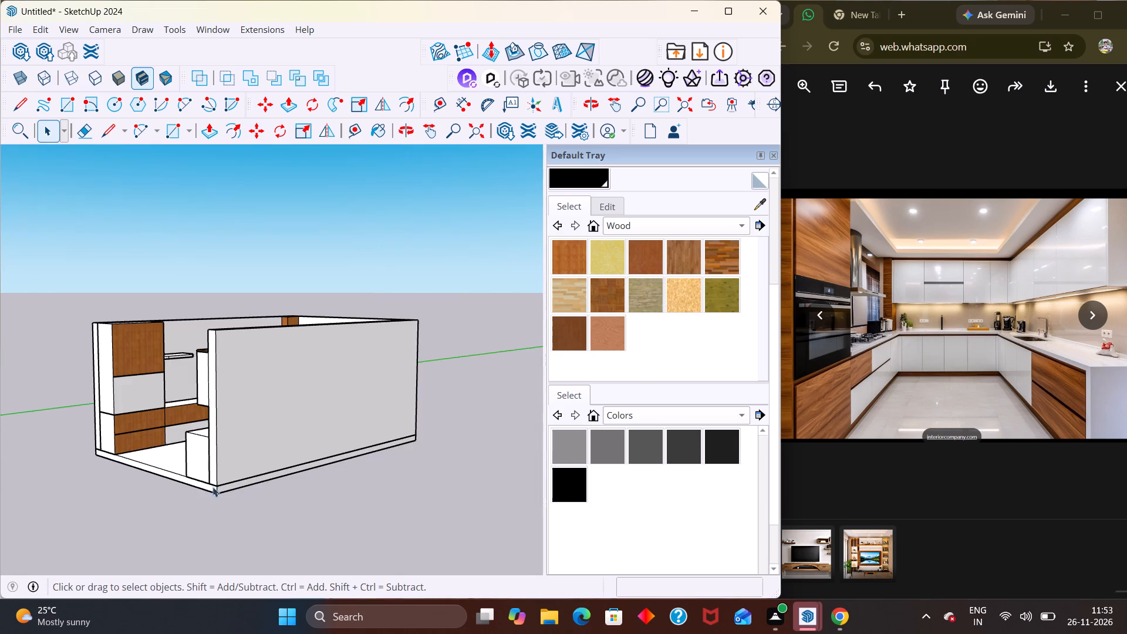
Examine the hob's placement beside the bottles from above the room and from inside the kitchen.
middle_drag(203, 478, 262, 607)
scroll(227, 295, up, 4)
scroll(243, 325, down, 2)
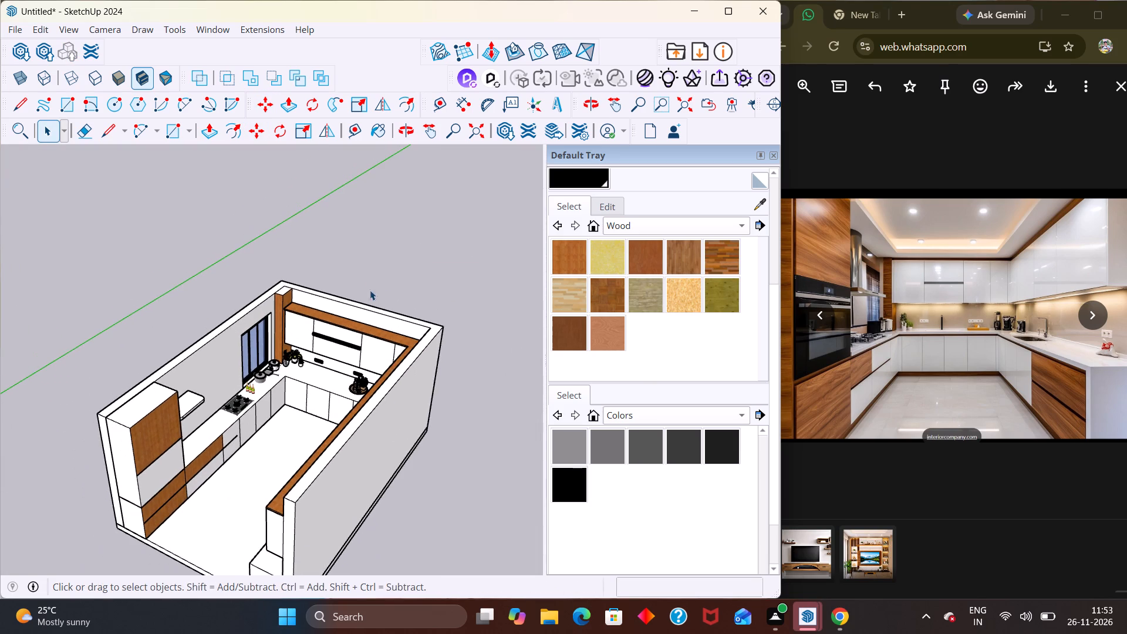
middle_drag(380, 286, 400, 265)
scroll(326, 340, down, 2)
middle_drag(353, 341, 420, 343)
middle_drag(274, 427, 265, 384)
scroll(265, 385, up, 10)
middle_drag(264, 419, 207, 354)
scroll(219, 409, up, 2)
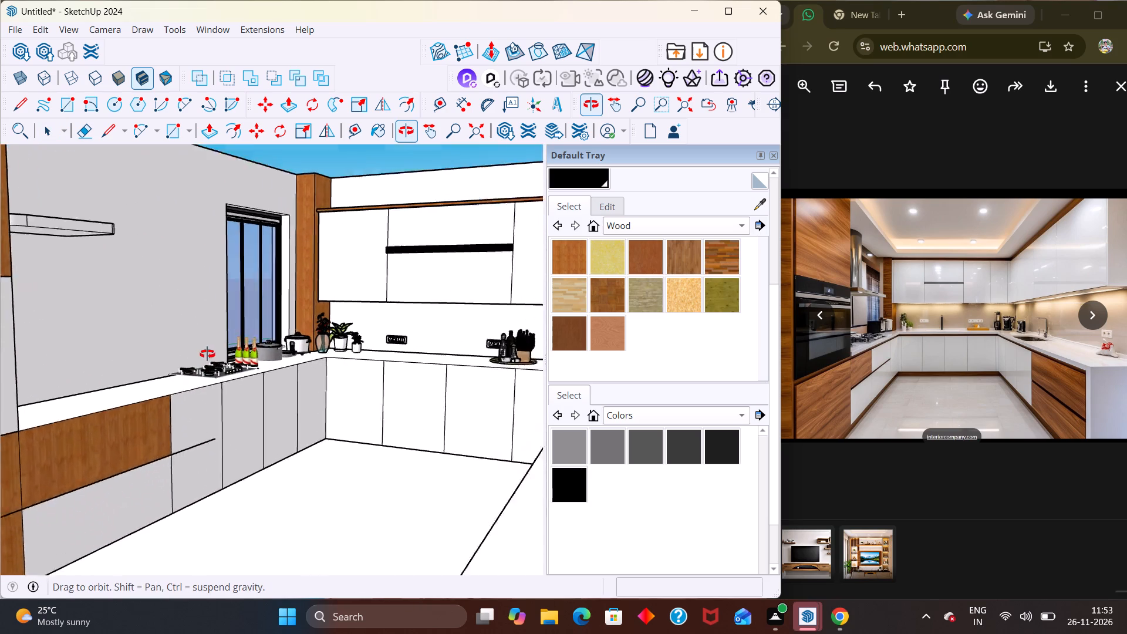
middle_drag(207, 354, 213, 355)
scroll(207, 354, up, 2)
middle_drag(253, 377, 252, 474)
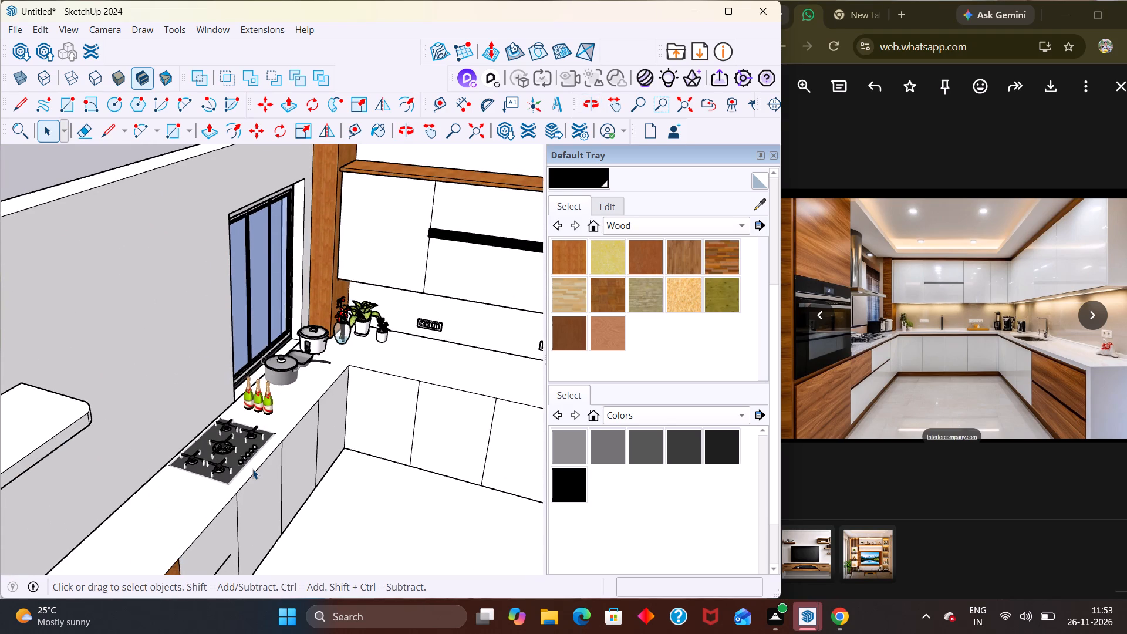
Within the accessories group, move the hob slightly along the counter away from the bottles, toward the tall cabinet.
middle_drag(252, 469, 245, 542)
middle_drag(232, 488, 149, 470)
scroll(160, 423, down, 4)
middle_drag(298, 451, 313, 504)
click(176, 456)
double_click(176, 456)
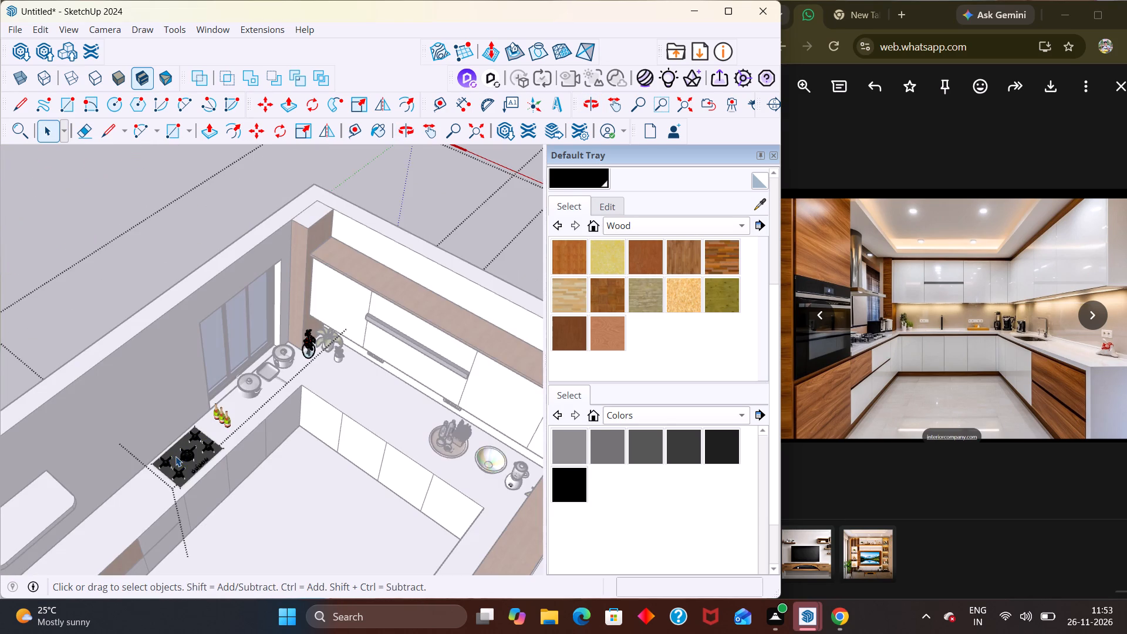
click(181, 466)
key(m)
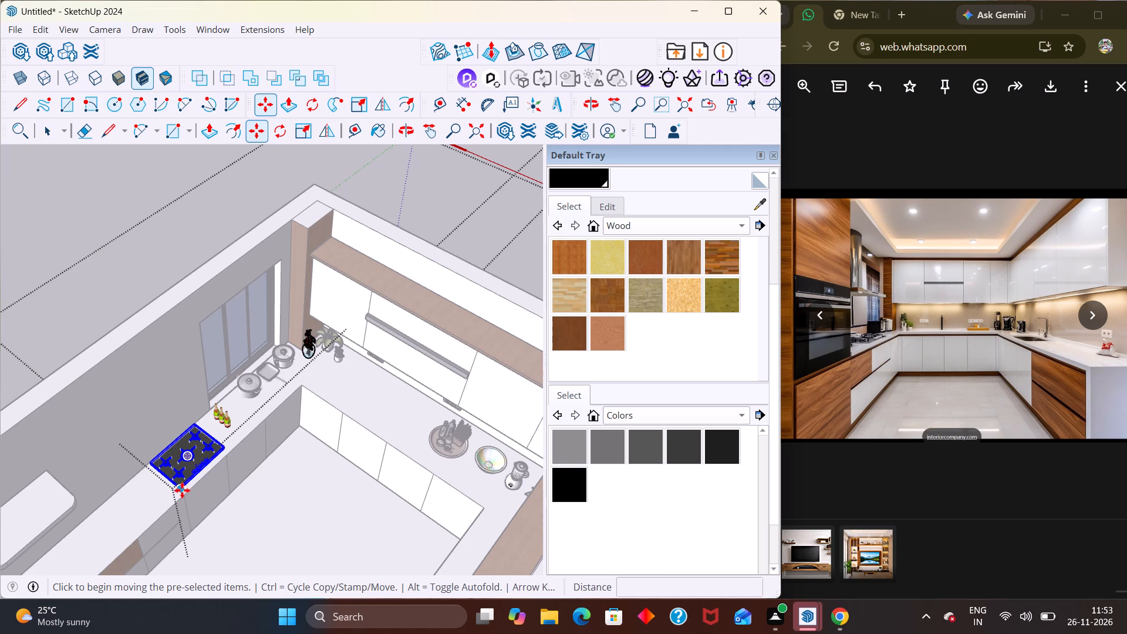
click(182, 489)
click(159, 498)
scroll(186, 488, down, 4)
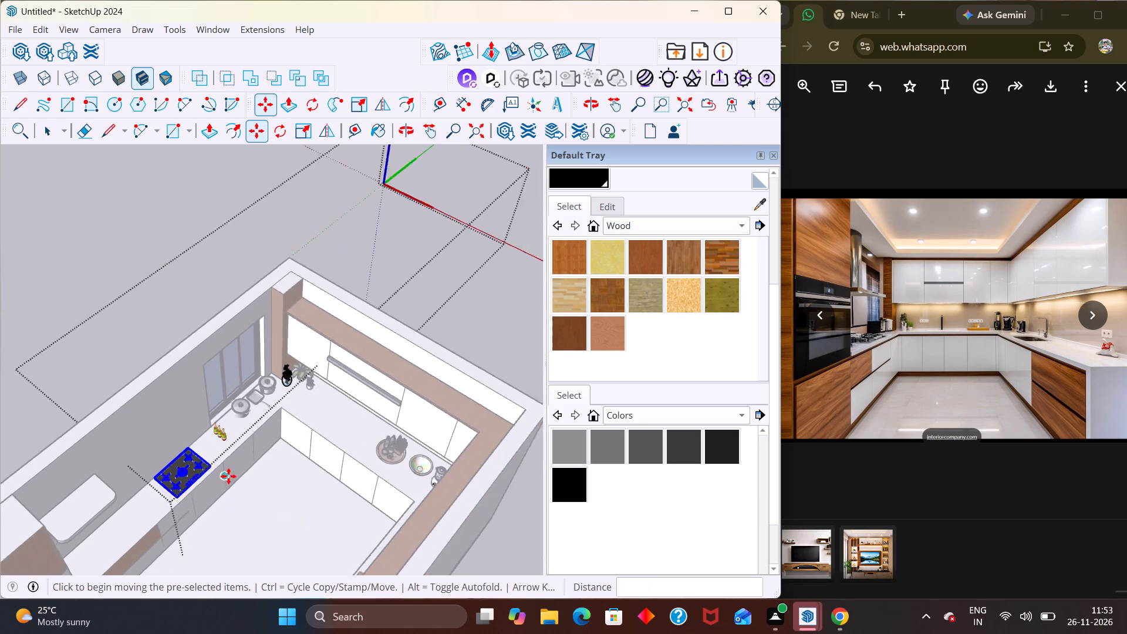
scroll(228, 476, down, 1)
key(space)
scroll(291, 440, down, 5)
click(433, 407)
key(Escape)
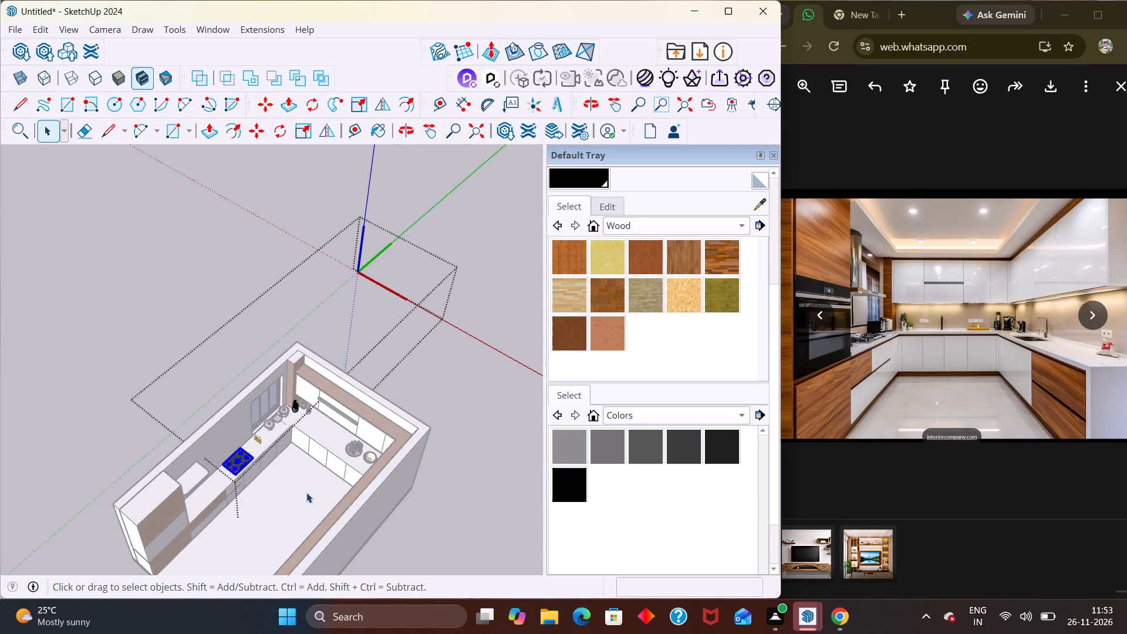
click(442, 510)
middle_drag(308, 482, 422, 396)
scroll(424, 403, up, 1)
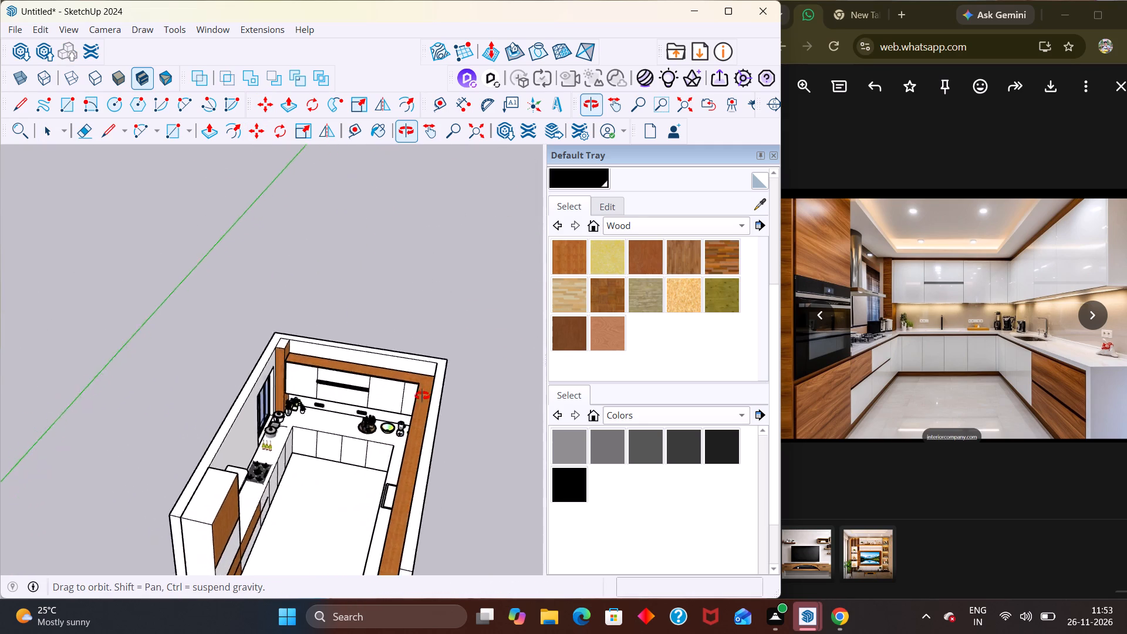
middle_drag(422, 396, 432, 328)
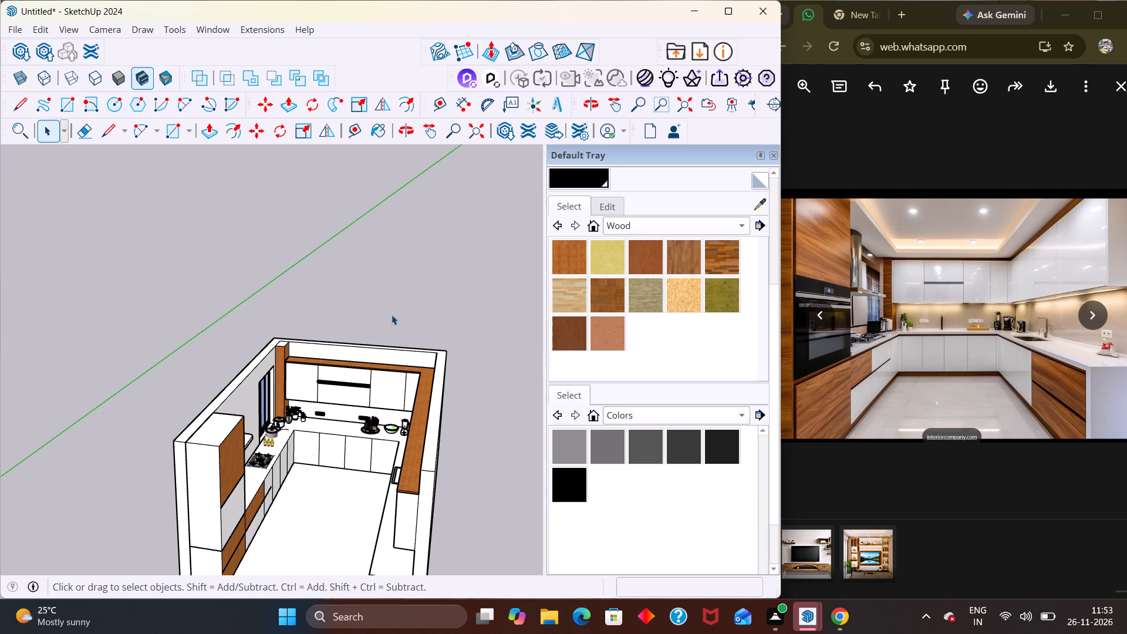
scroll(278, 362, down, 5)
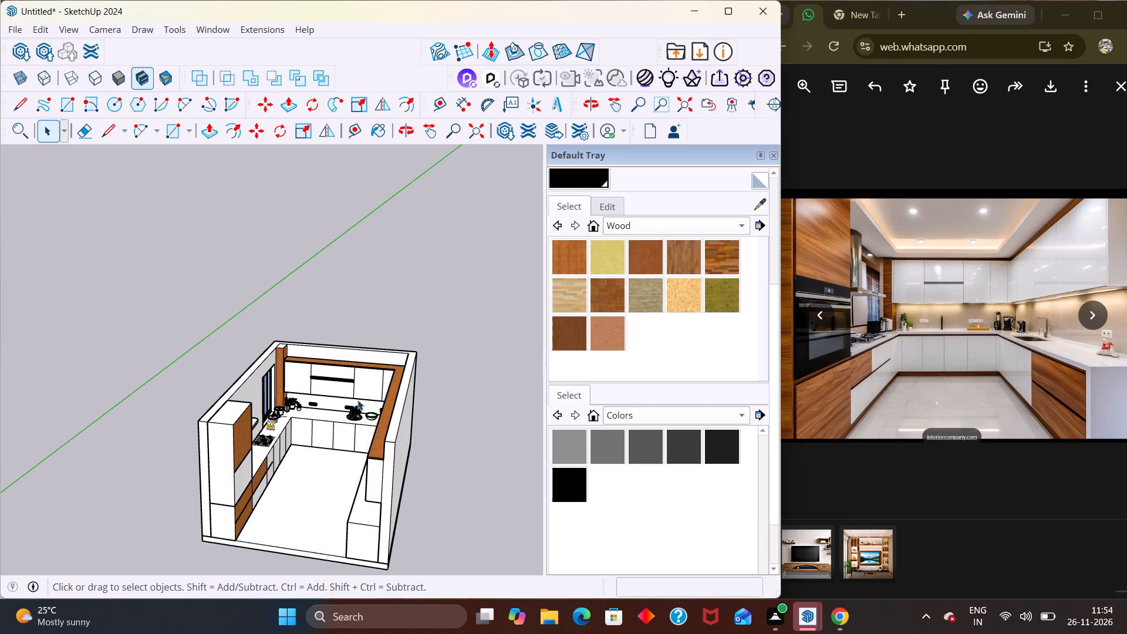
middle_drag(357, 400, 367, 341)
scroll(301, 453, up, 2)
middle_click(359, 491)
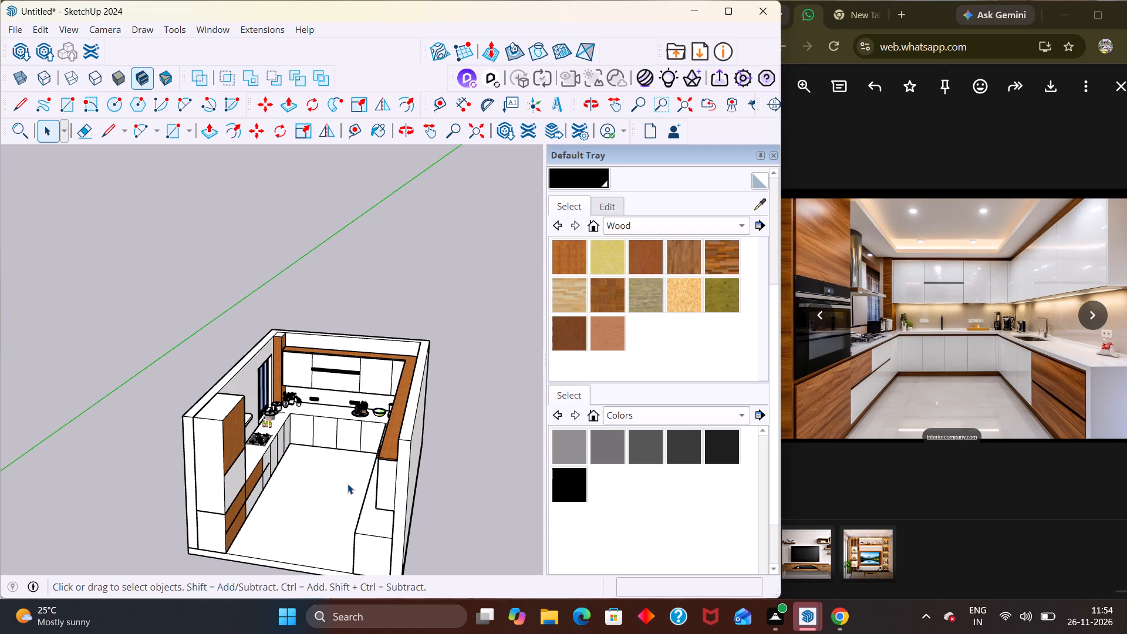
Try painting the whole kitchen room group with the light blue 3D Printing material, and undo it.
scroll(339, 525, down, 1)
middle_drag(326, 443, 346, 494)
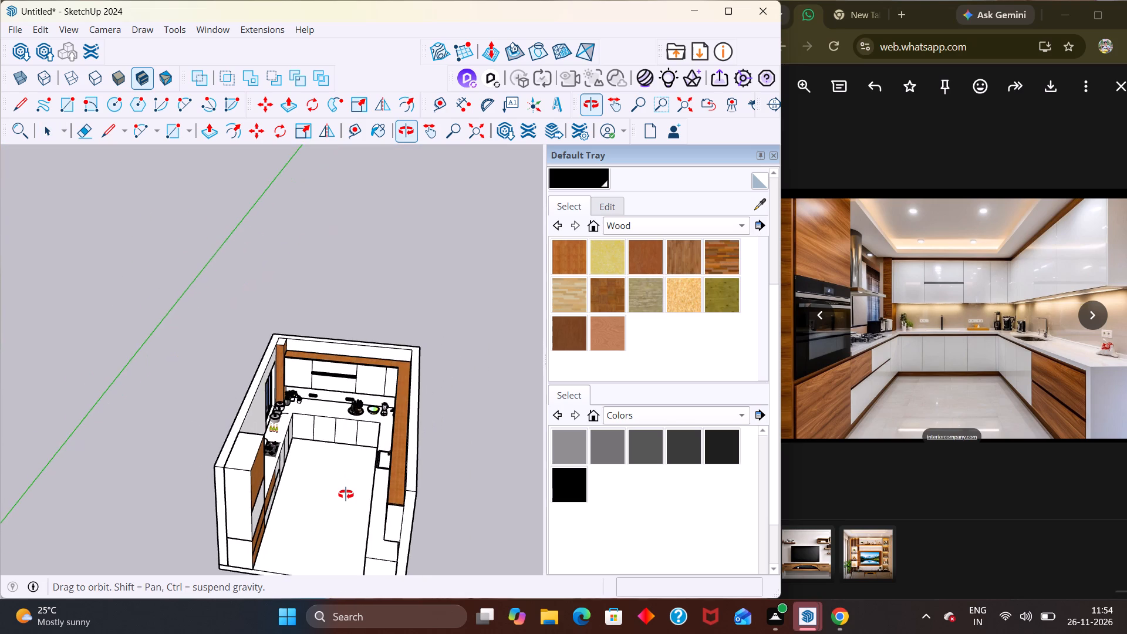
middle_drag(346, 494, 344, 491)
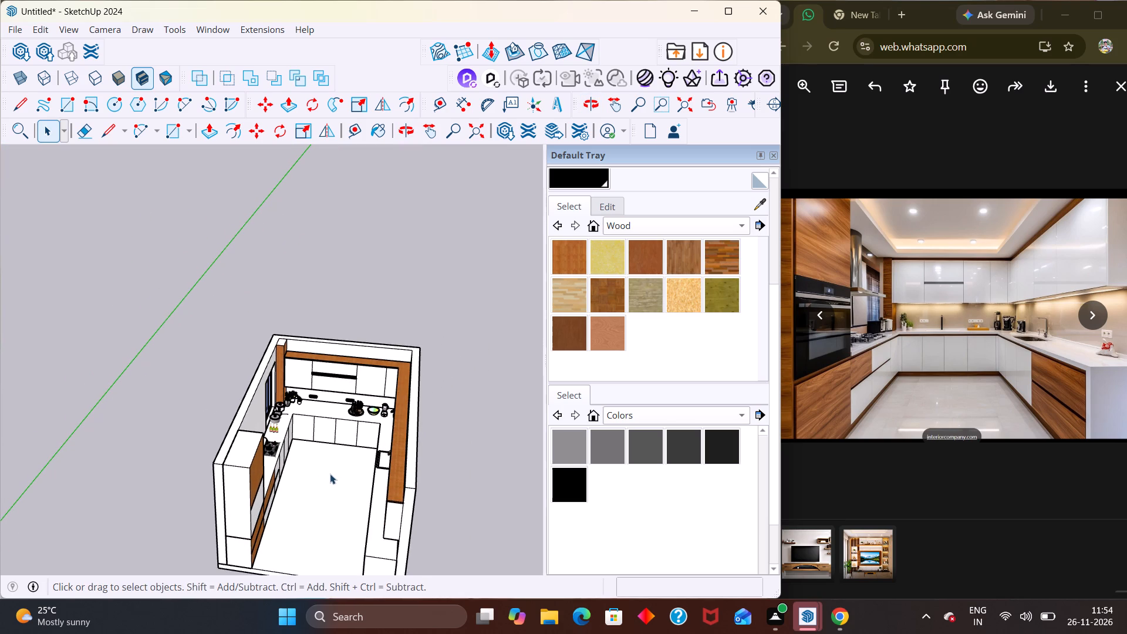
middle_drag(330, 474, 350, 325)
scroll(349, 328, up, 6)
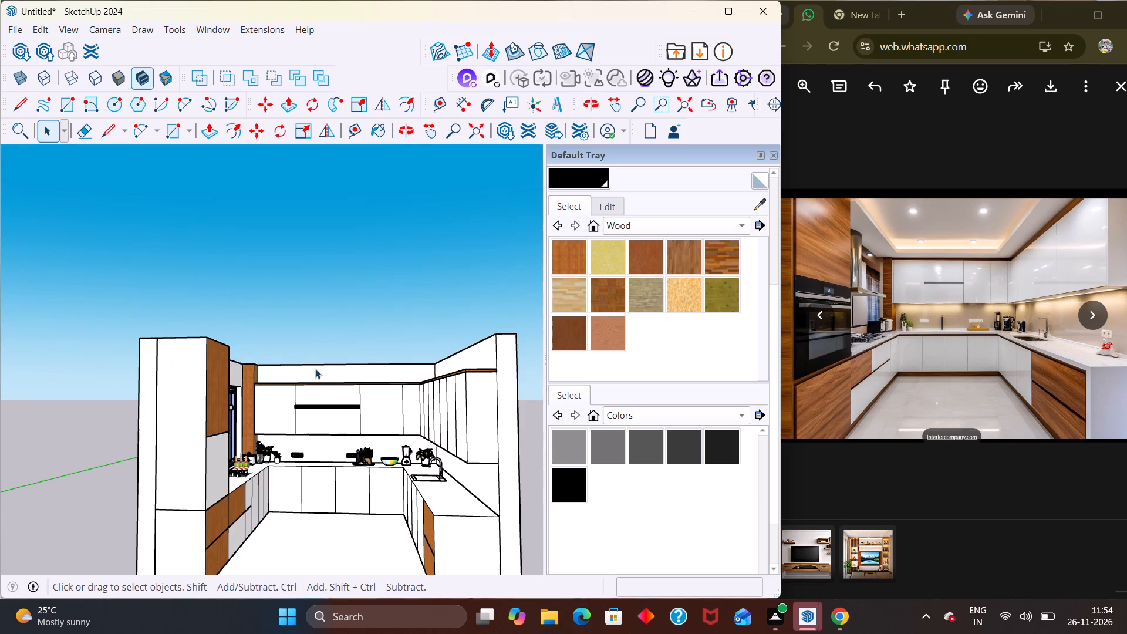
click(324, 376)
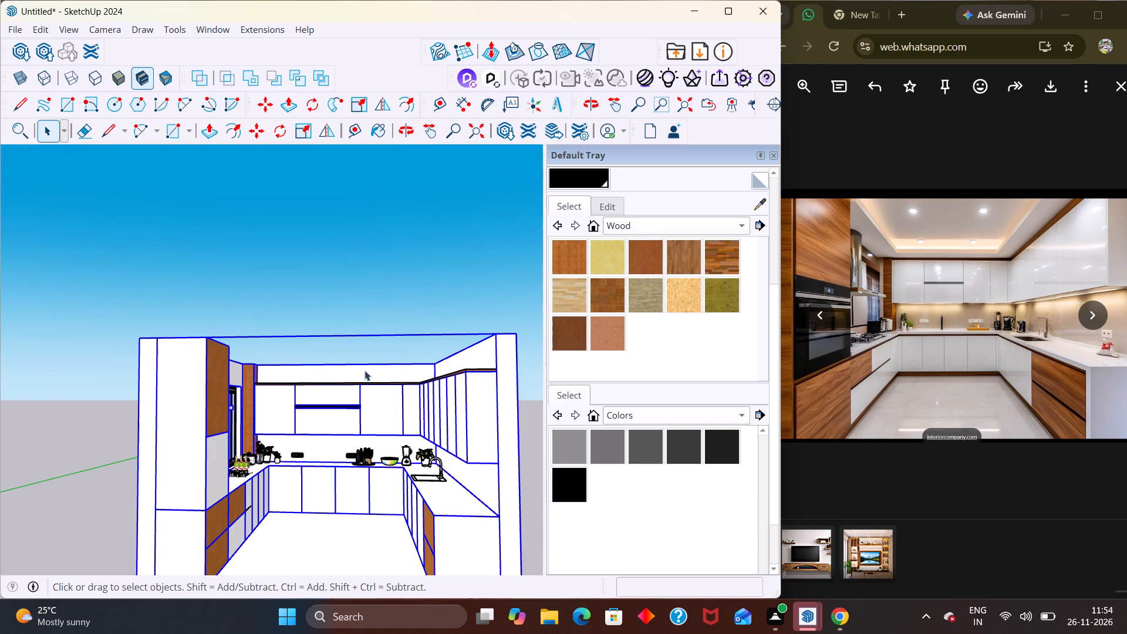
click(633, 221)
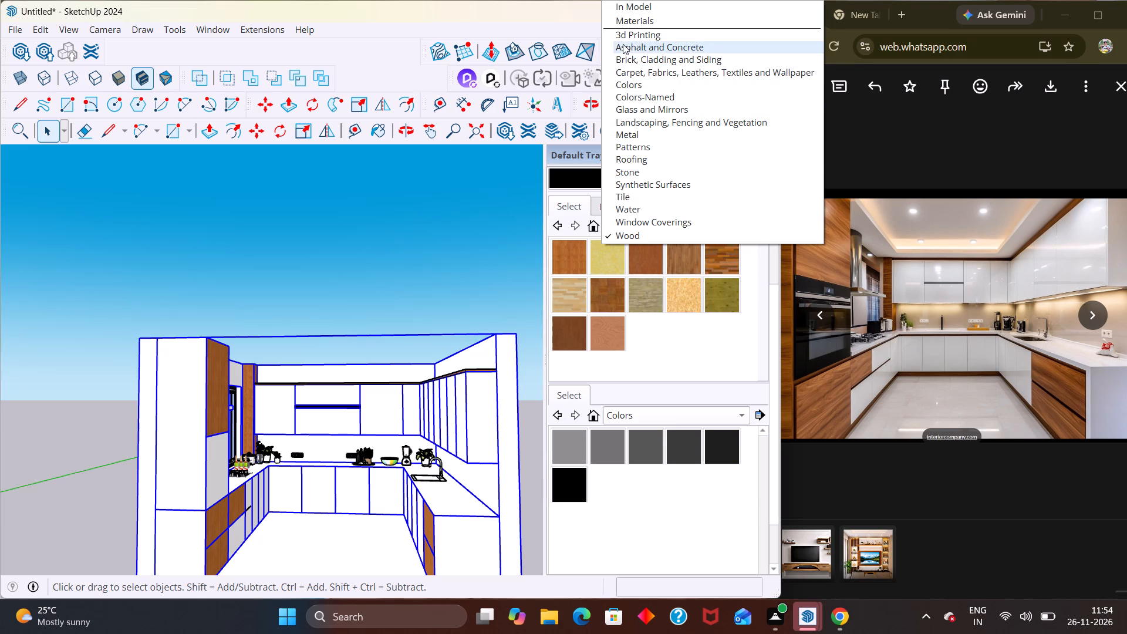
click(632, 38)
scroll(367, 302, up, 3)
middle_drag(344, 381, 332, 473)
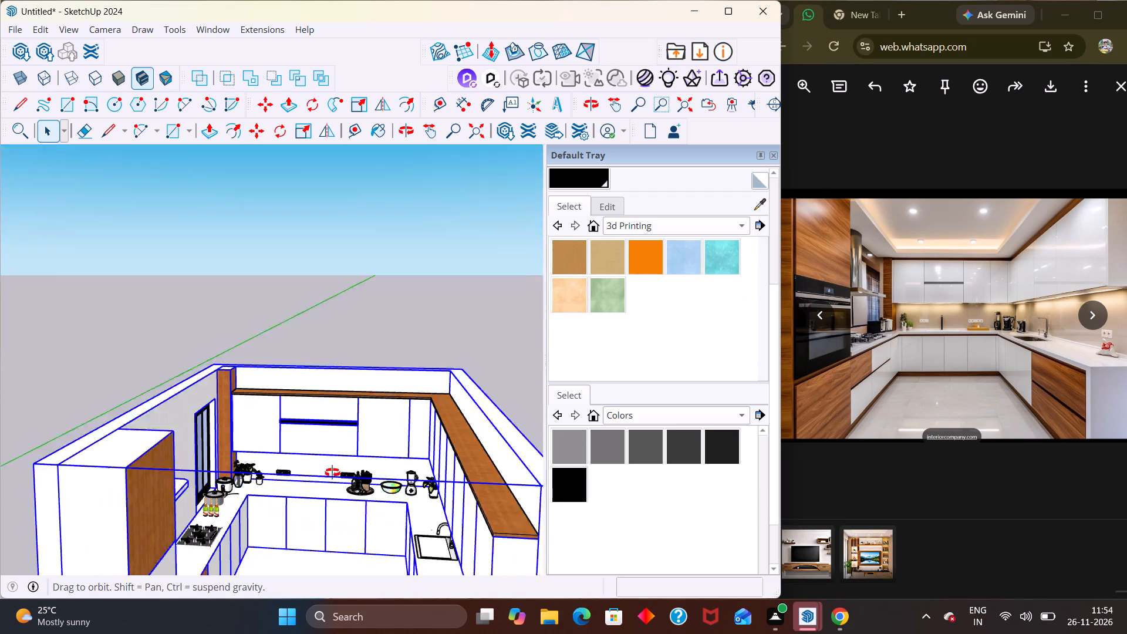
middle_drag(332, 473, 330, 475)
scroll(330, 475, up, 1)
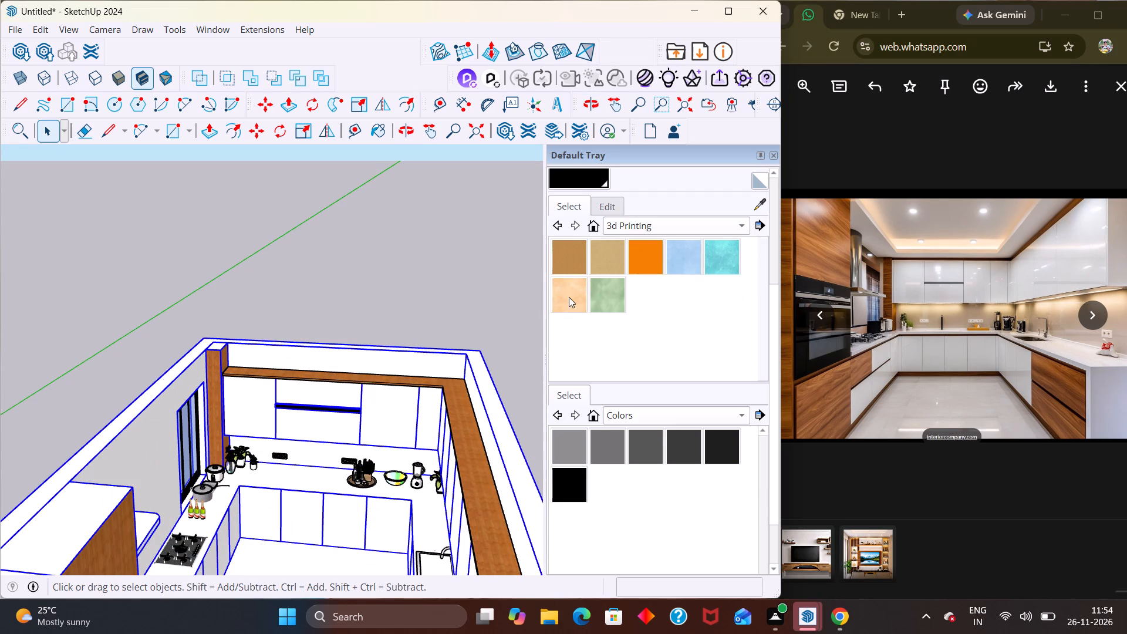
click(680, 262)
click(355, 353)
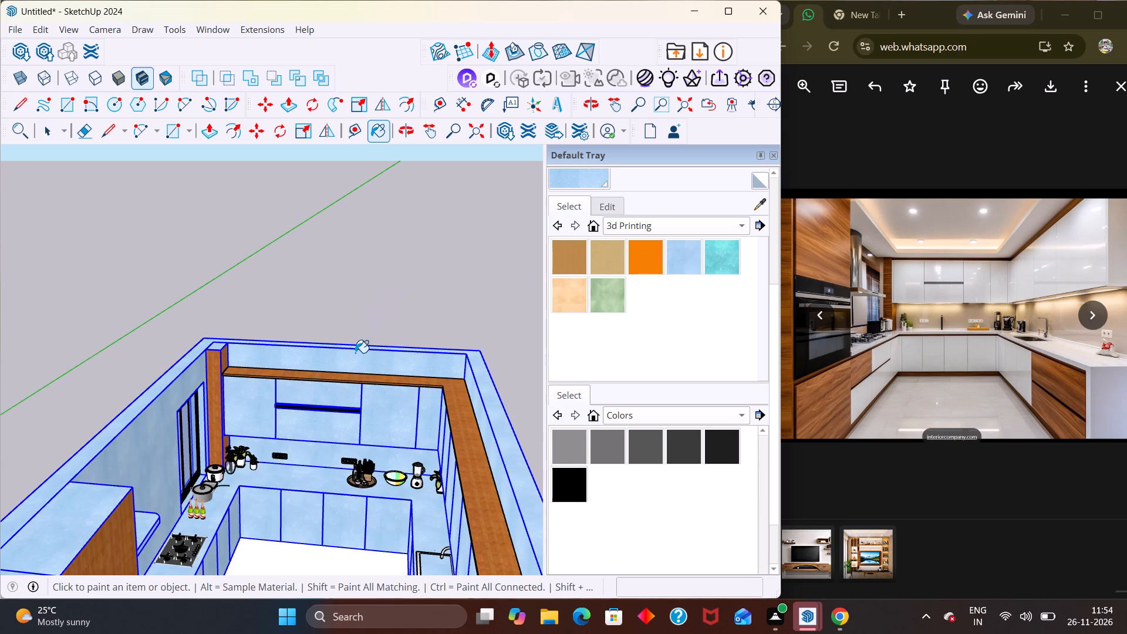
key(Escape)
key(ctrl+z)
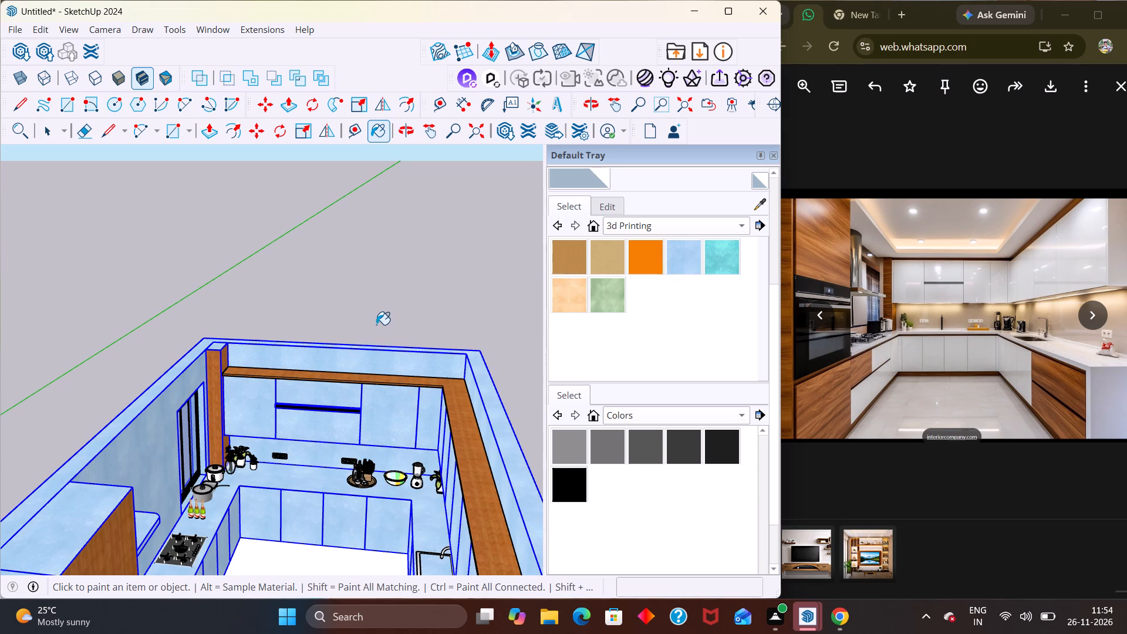
Open the room group for editing and browse the Colors collection for a wall shade.
key(space)
double_click(366, 356)
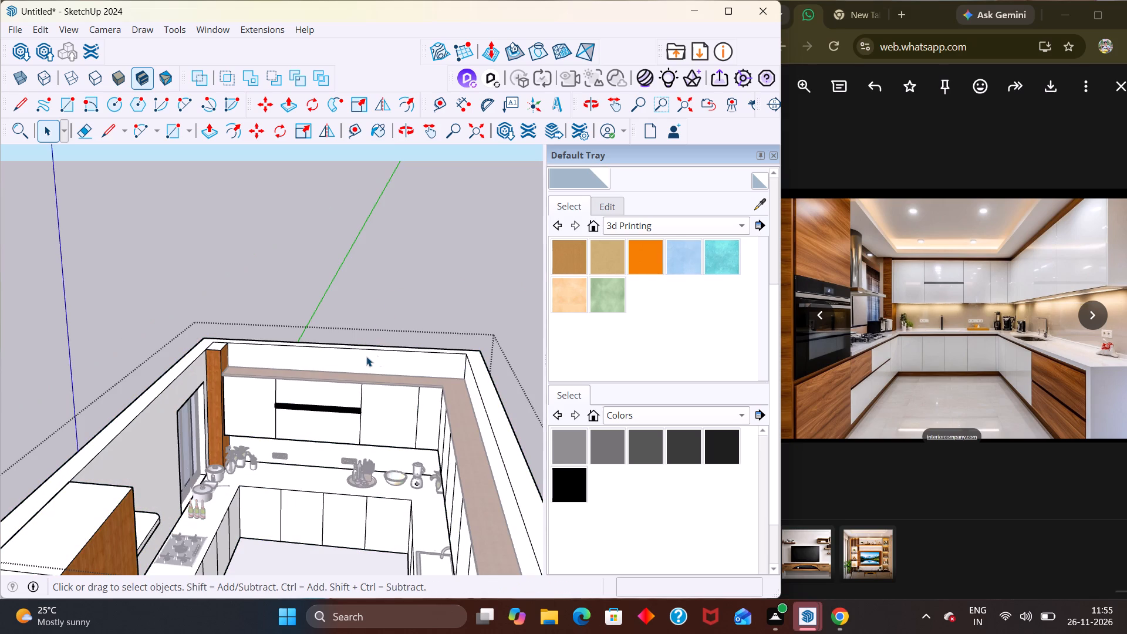
click(635, 232)
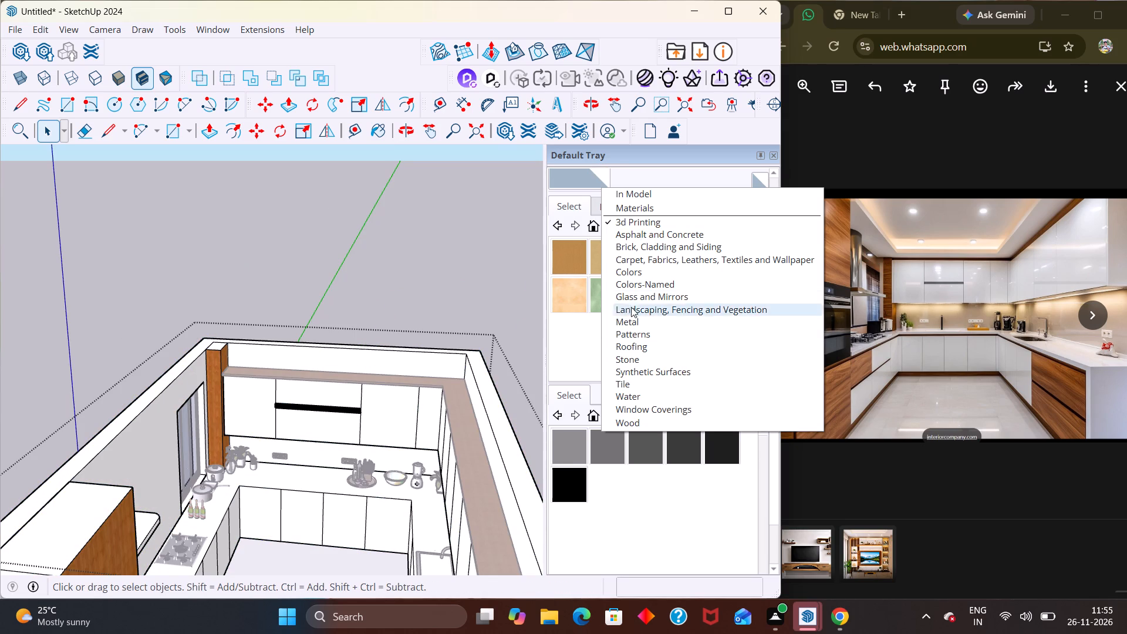
click(632, 275)
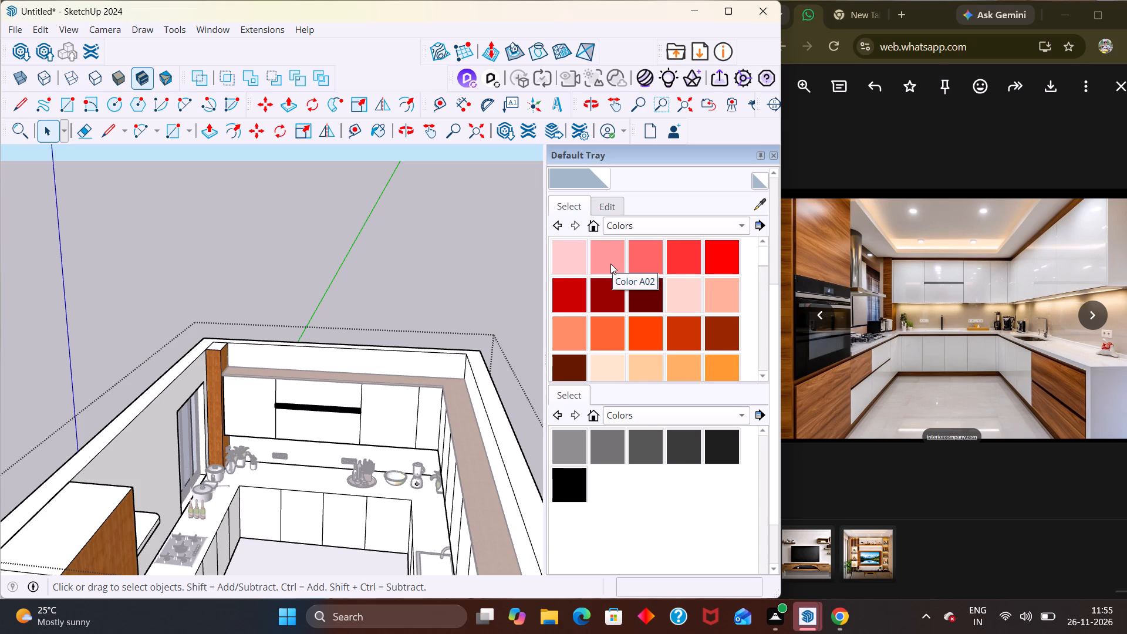
scroll(633, 398, up, 3)
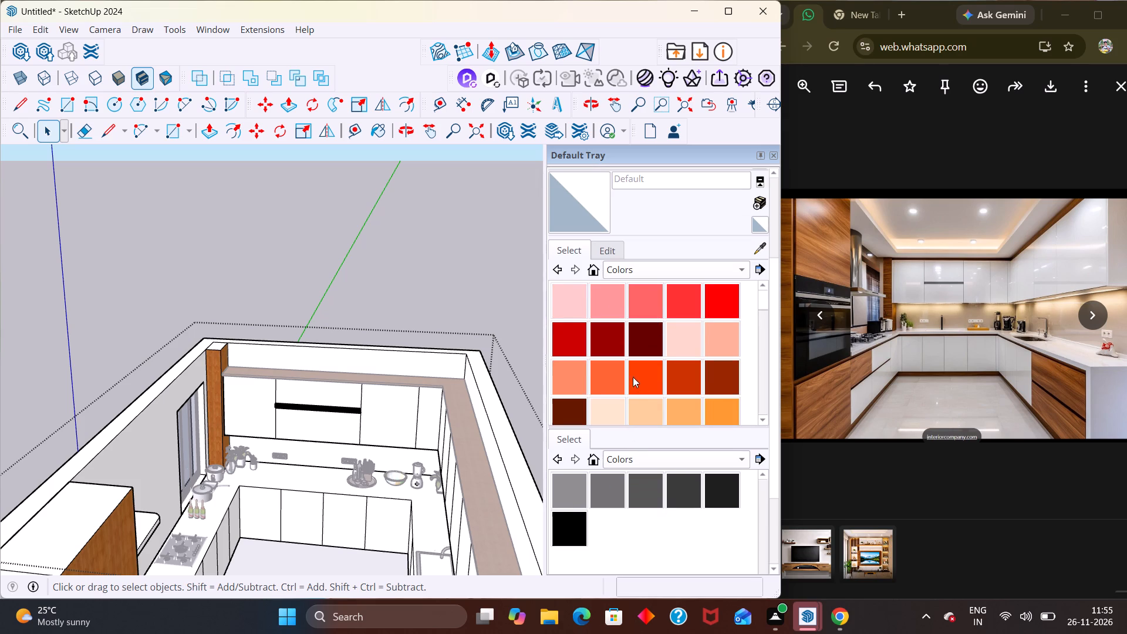
scroll(638, 383, down, 5)
scroll(640, 387, up, 1)
scroll(639, 381, down, 2)
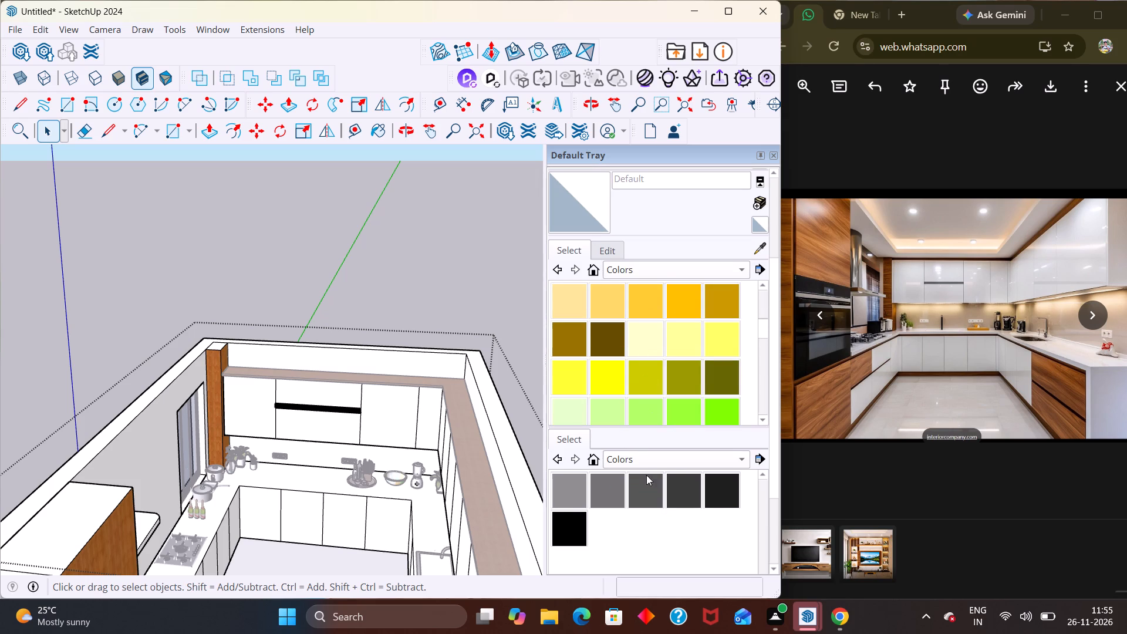
scroll(634, 511, up, 8)
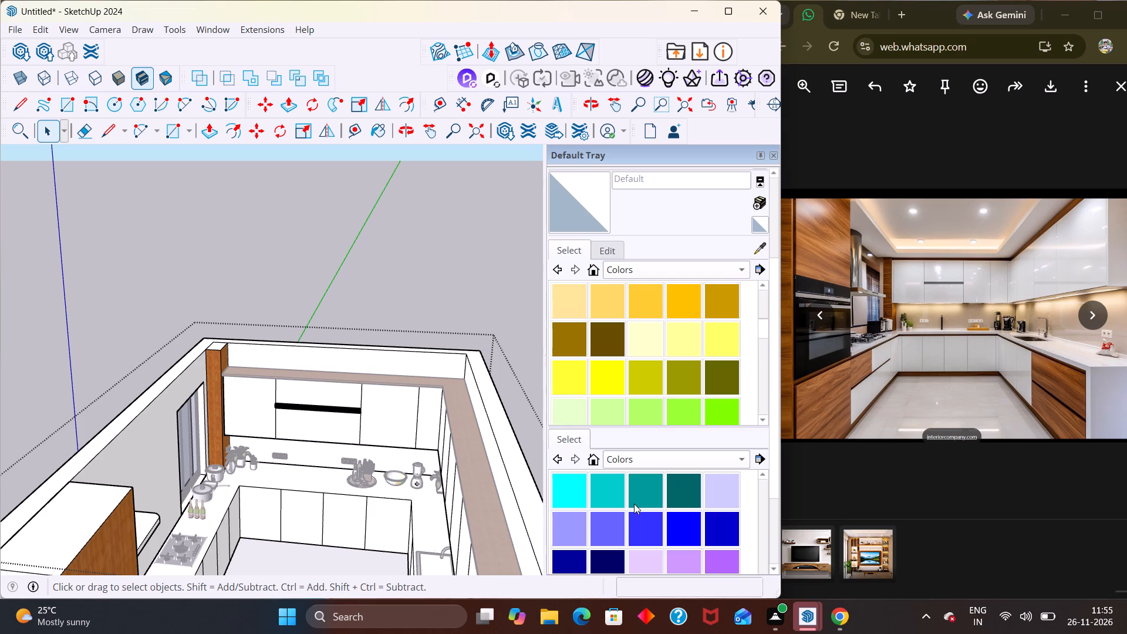
scroll(635, 503, up, 6)
scroll(658, 372, up, 3)
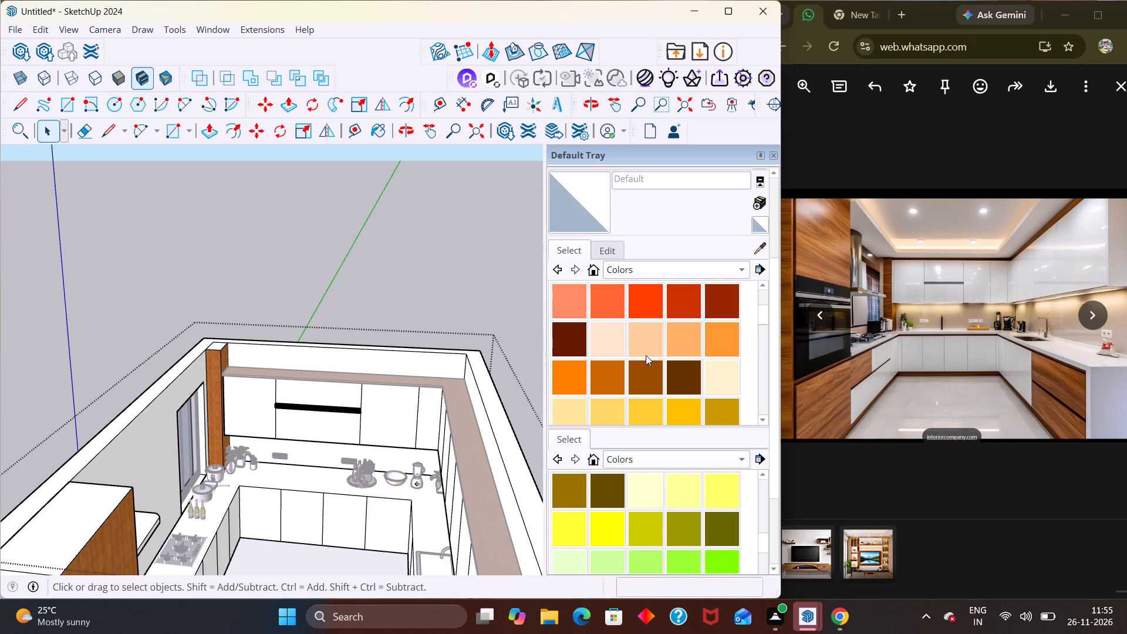
scroll(606, 349, up, 3)
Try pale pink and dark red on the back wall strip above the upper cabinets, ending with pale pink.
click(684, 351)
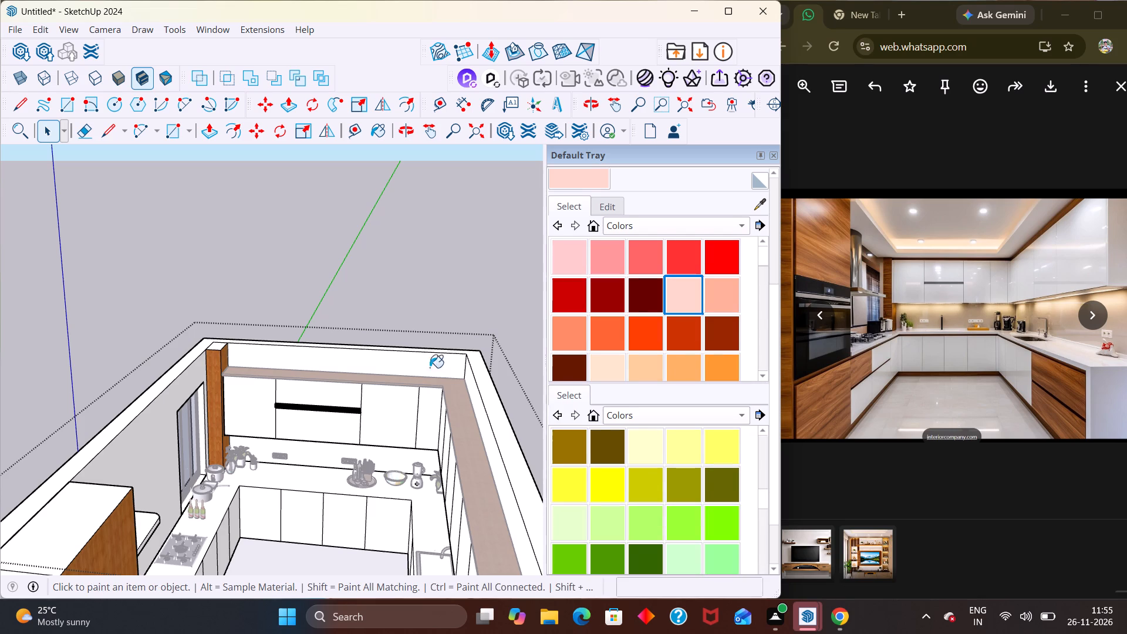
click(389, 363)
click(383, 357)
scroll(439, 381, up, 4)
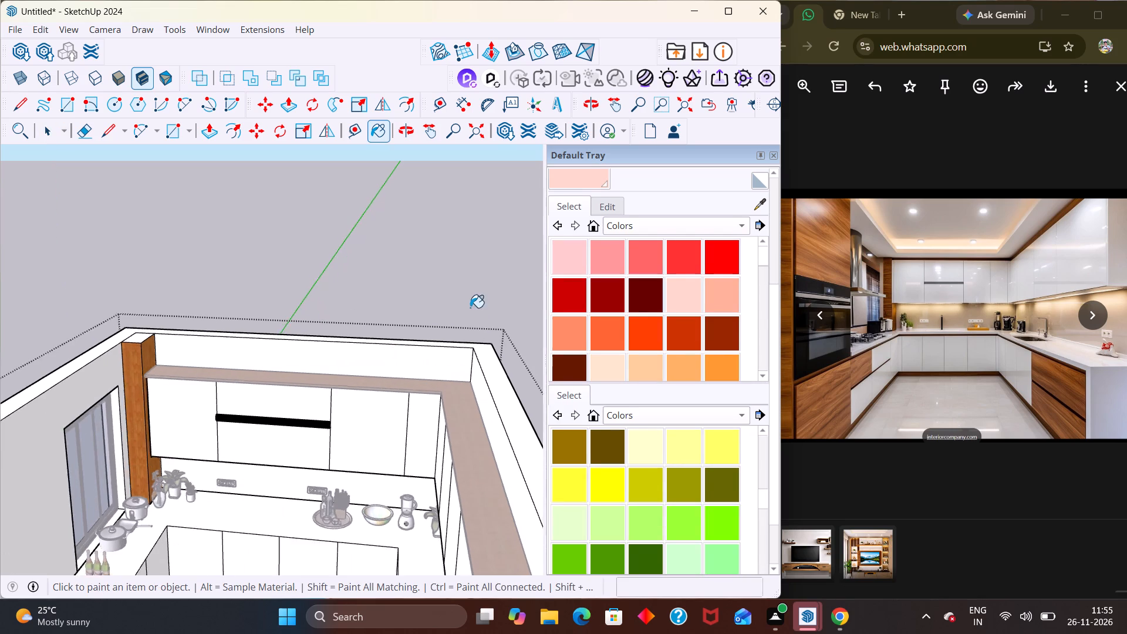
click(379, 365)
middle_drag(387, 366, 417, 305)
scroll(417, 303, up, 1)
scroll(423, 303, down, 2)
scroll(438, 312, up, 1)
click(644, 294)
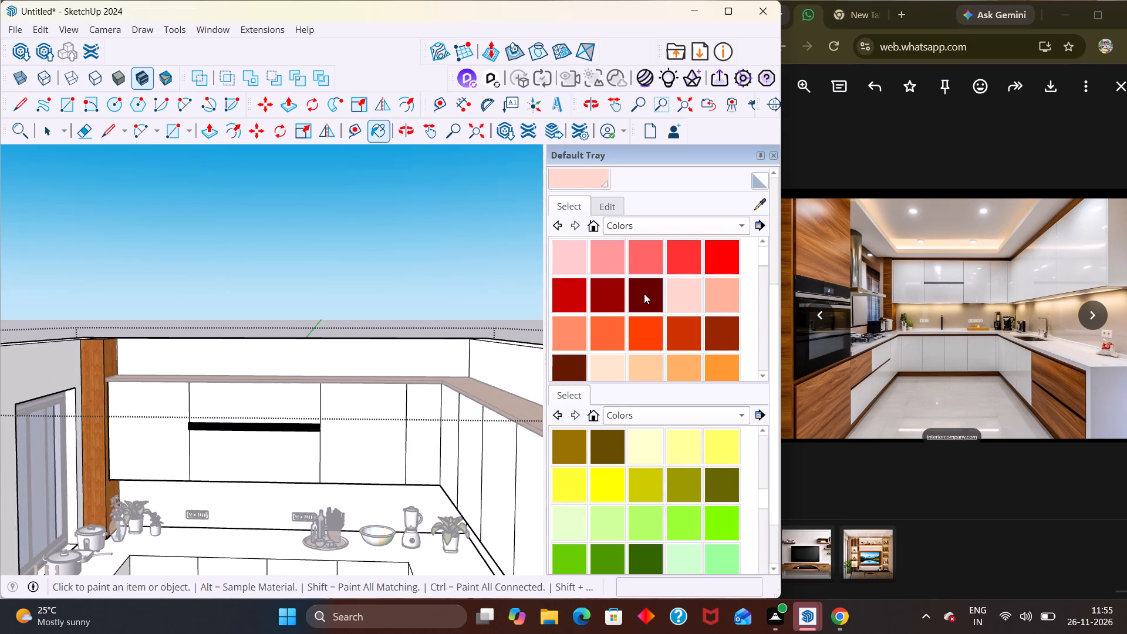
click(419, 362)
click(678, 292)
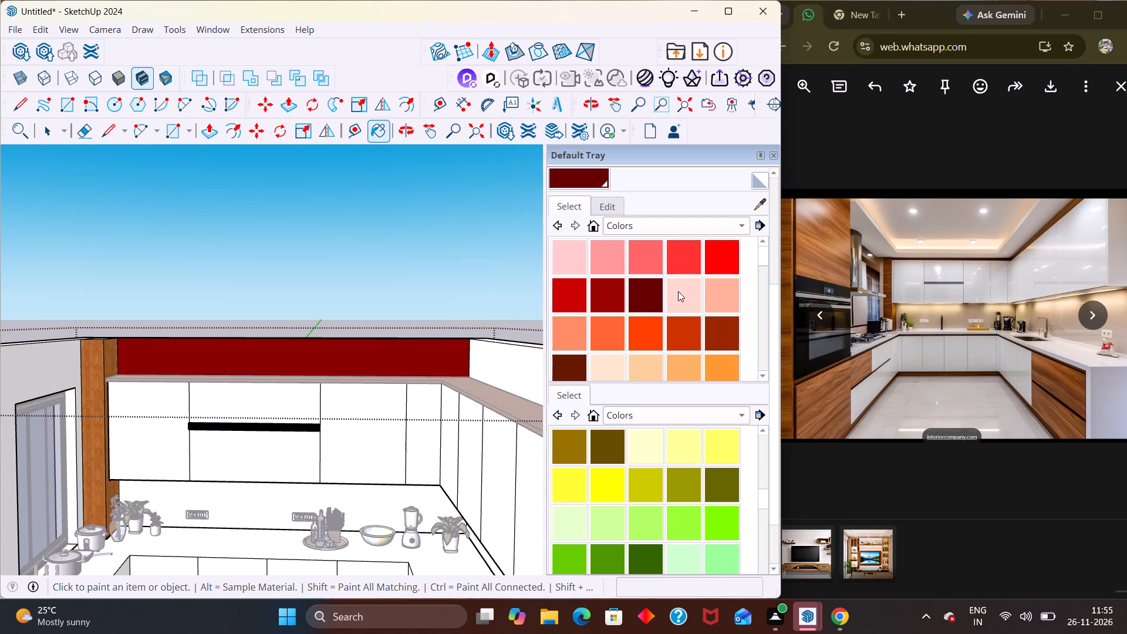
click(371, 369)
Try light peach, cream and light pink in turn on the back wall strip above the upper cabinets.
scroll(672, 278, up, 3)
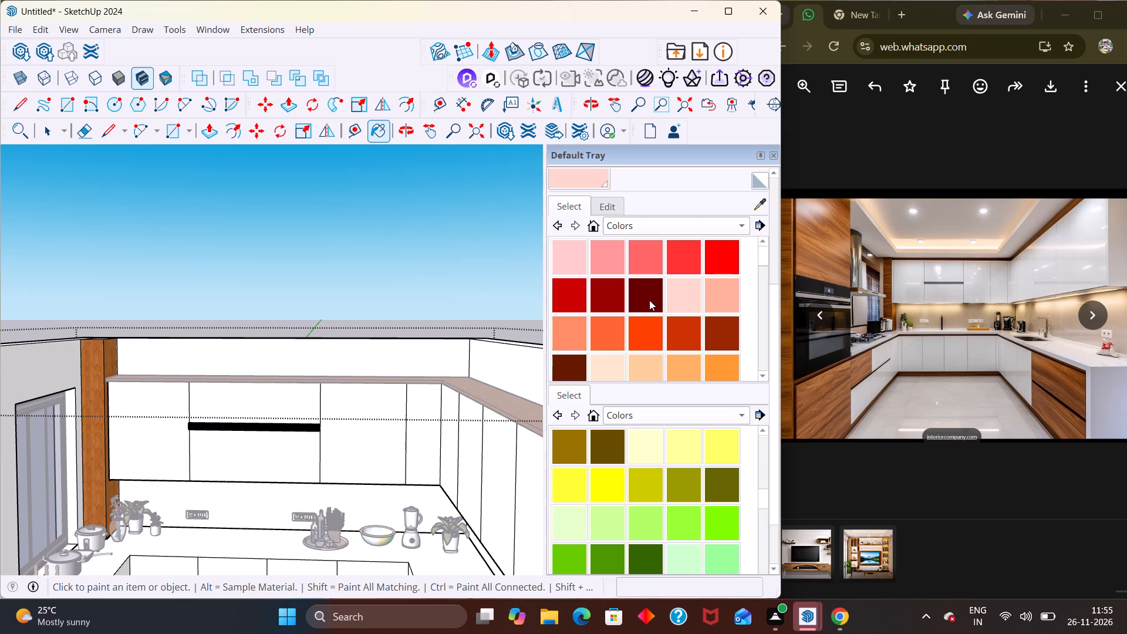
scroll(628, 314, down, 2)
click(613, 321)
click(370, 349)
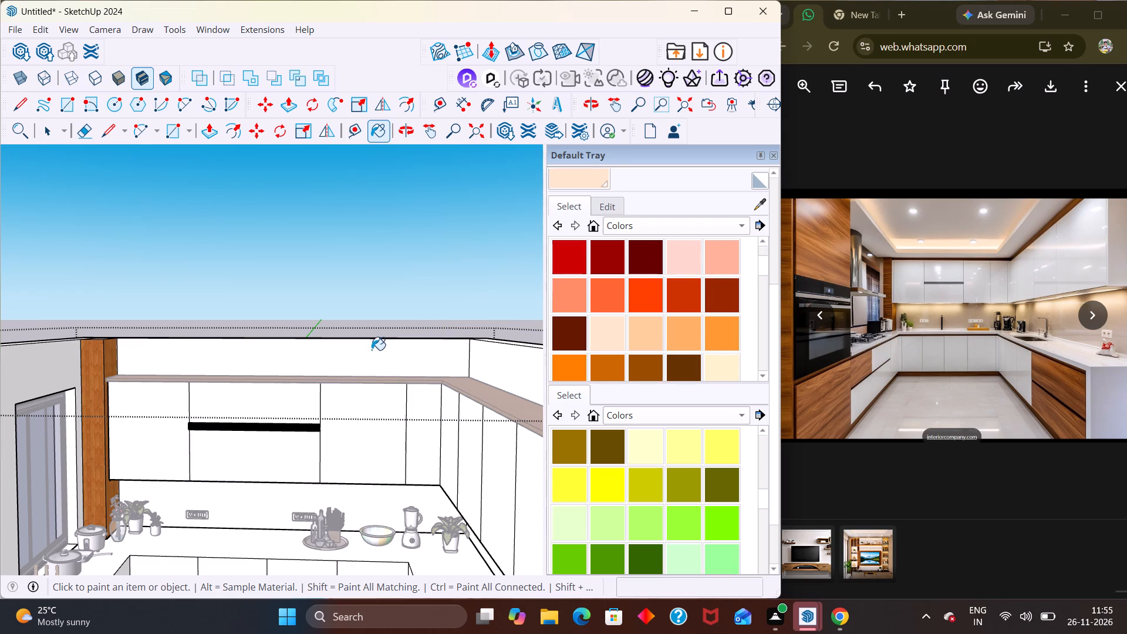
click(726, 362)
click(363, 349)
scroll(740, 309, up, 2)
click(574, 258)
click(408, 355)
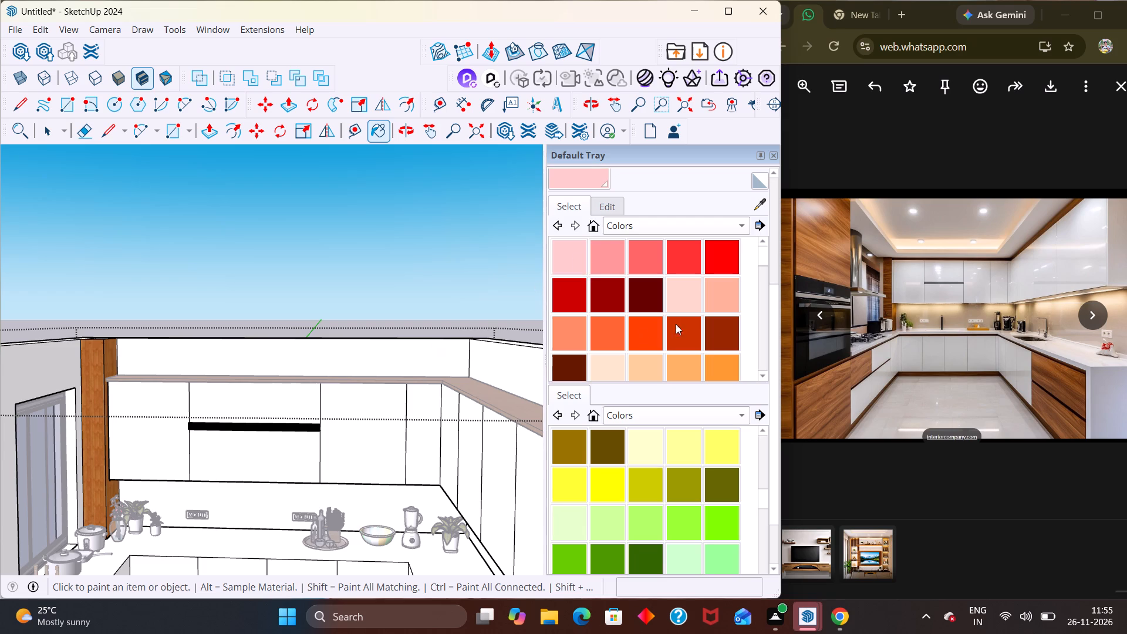
Paint the back wall strip above the upper cabinets with the pale yellow from the Colors collection.
scroll(683, 319, up, 5)
middle_drag(652, 305, 637, 386)
scroll(630, 338, down, 4)
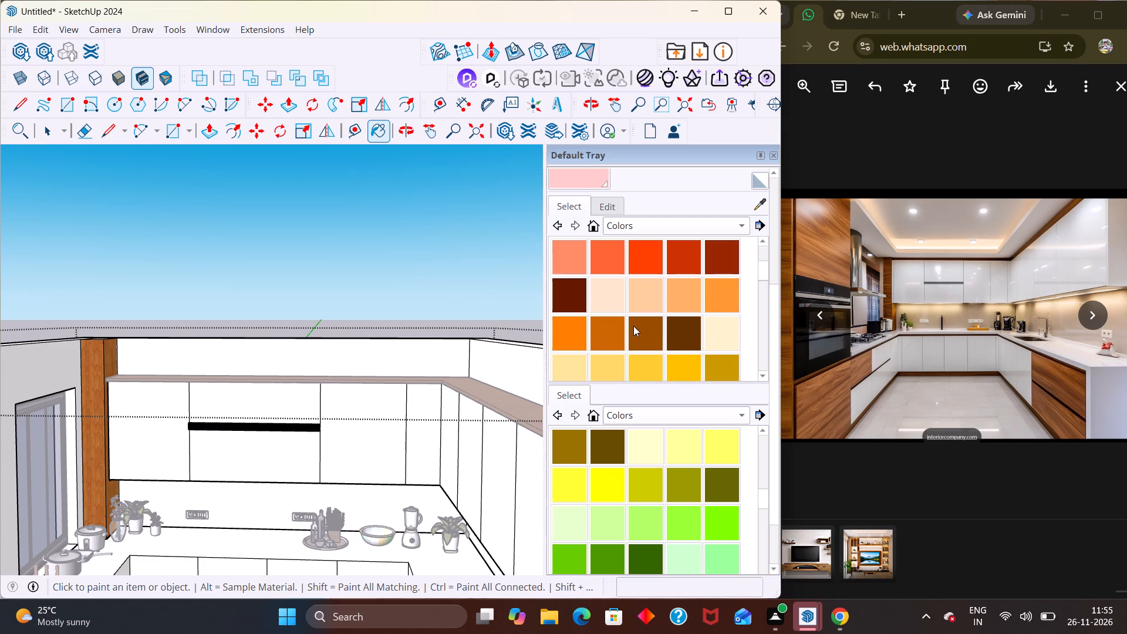
scroll(633, 325, down, 2)
click(641, 299)
click(414, 358)
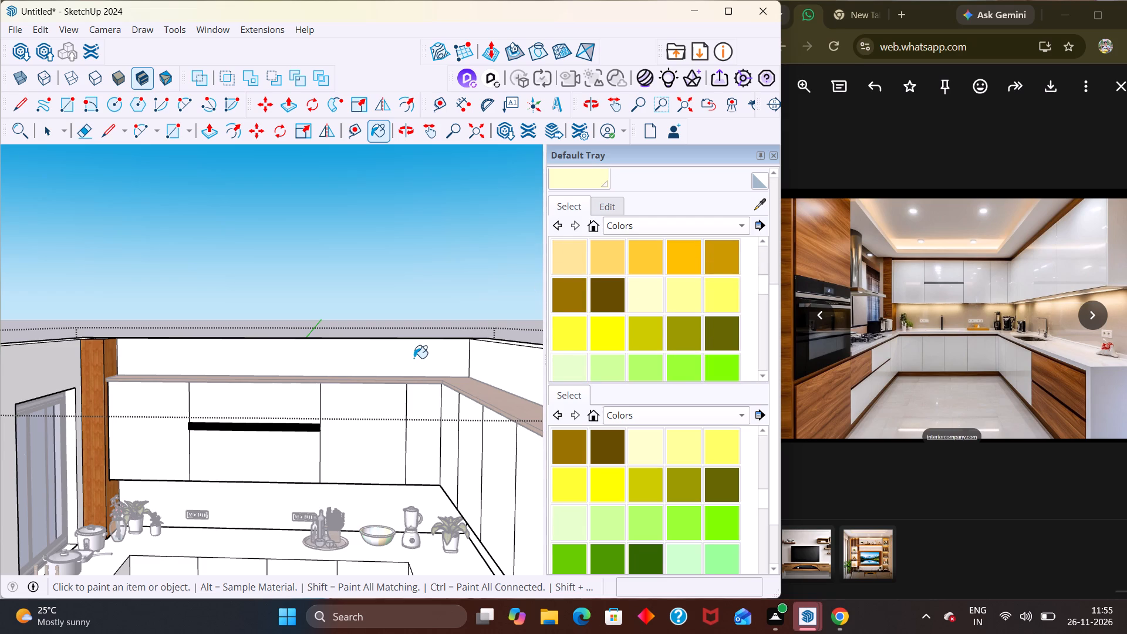
Paint the wall strip above the sink-side upper cabinets with the same pale yellow.
scroll(413, 360, down, 8)
middle_drag(446, 389, 575, 412)
scroll(569, 420, up, 1)
click(474, 372)
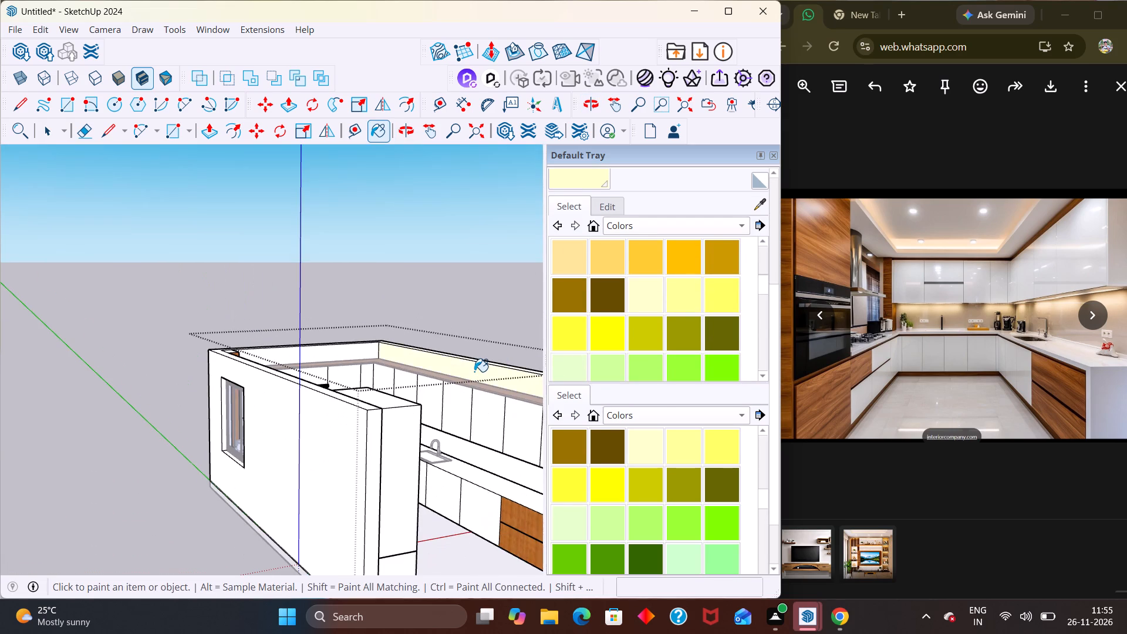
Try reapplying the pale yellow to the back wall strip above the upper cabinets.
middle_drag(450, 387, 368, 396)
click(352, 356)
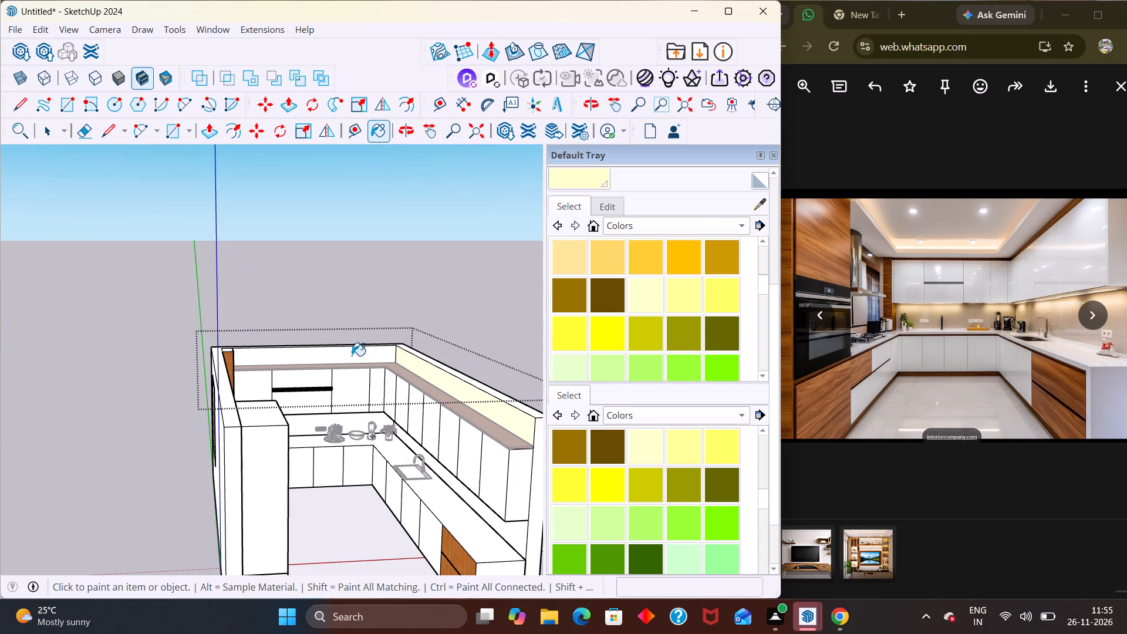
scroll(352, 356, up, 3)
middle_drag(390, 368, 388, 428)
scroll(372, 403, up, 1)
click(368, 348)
Sample the pale yellow from the sink-side wall strip, apply it to the selected back wall strip, and leave the room group.
key(space)
click(368, 344)
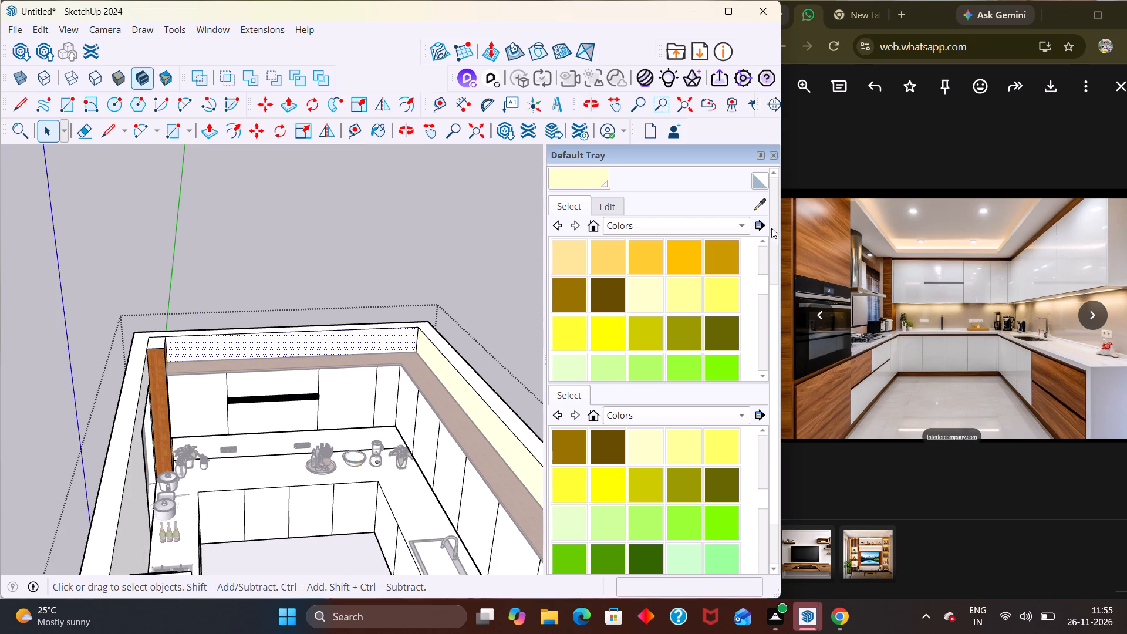
click(757, 204)
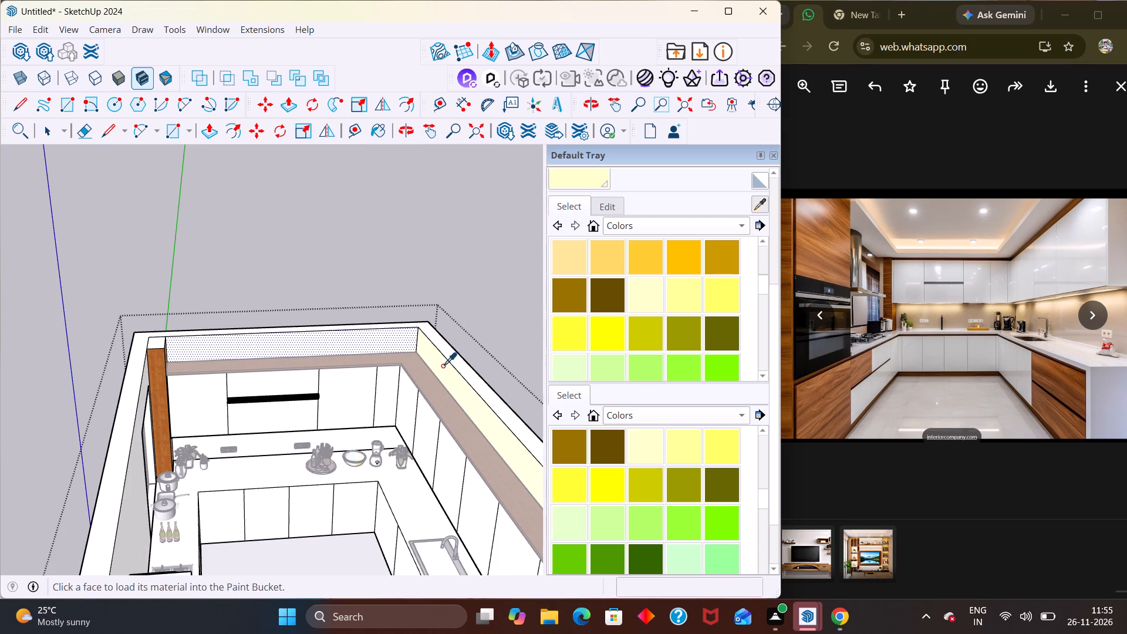
click(441, 366)
click(372, 346)
click(360, 341)
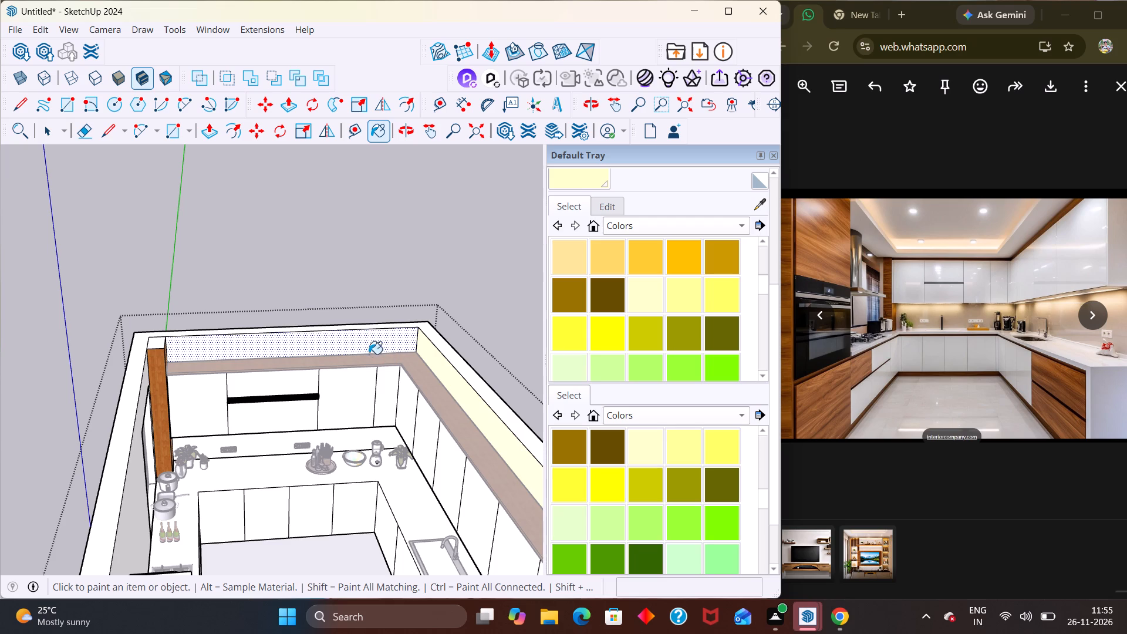
key(ctrl+space)
click(467, 311)
middle_drag(403, 349, 384, 333)
key(Escape)
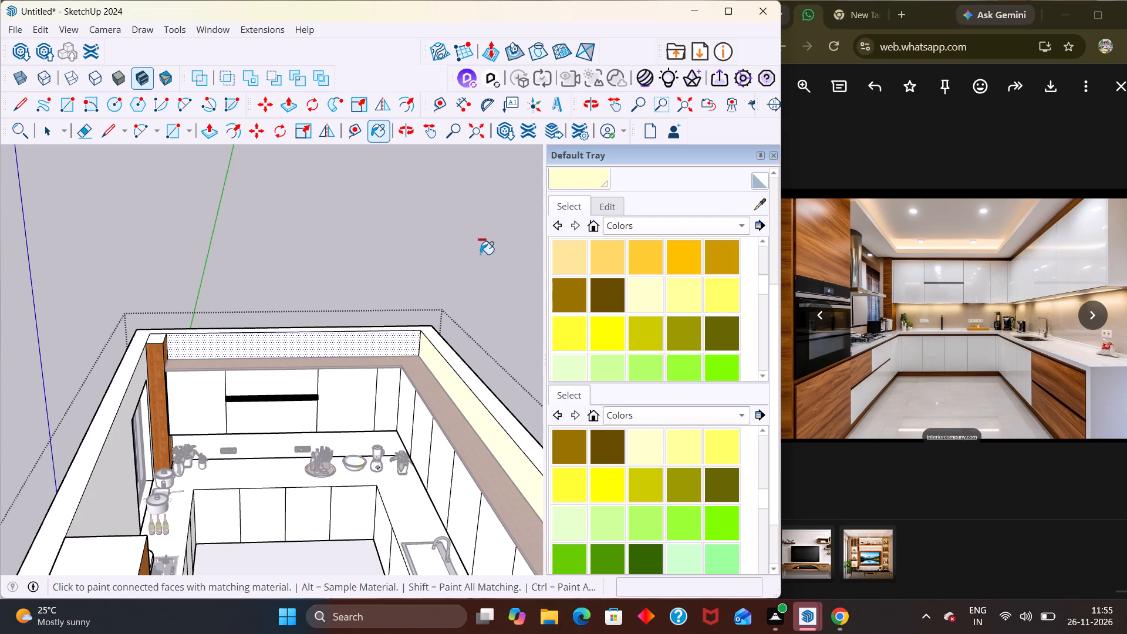
key(space)
key(space)
key(space)
click(480, 254)
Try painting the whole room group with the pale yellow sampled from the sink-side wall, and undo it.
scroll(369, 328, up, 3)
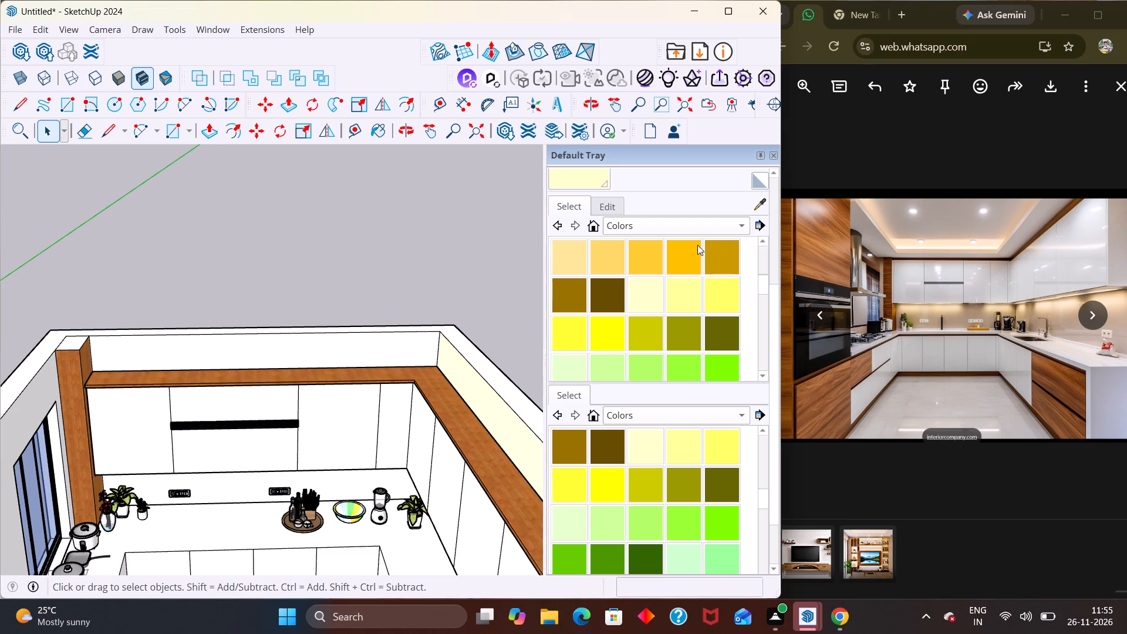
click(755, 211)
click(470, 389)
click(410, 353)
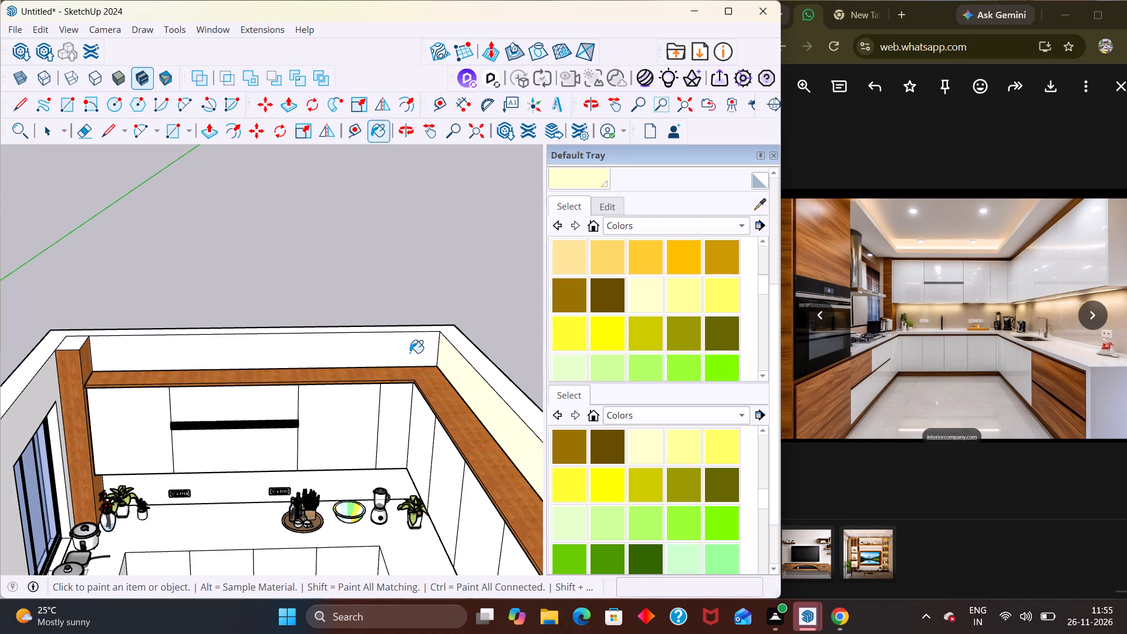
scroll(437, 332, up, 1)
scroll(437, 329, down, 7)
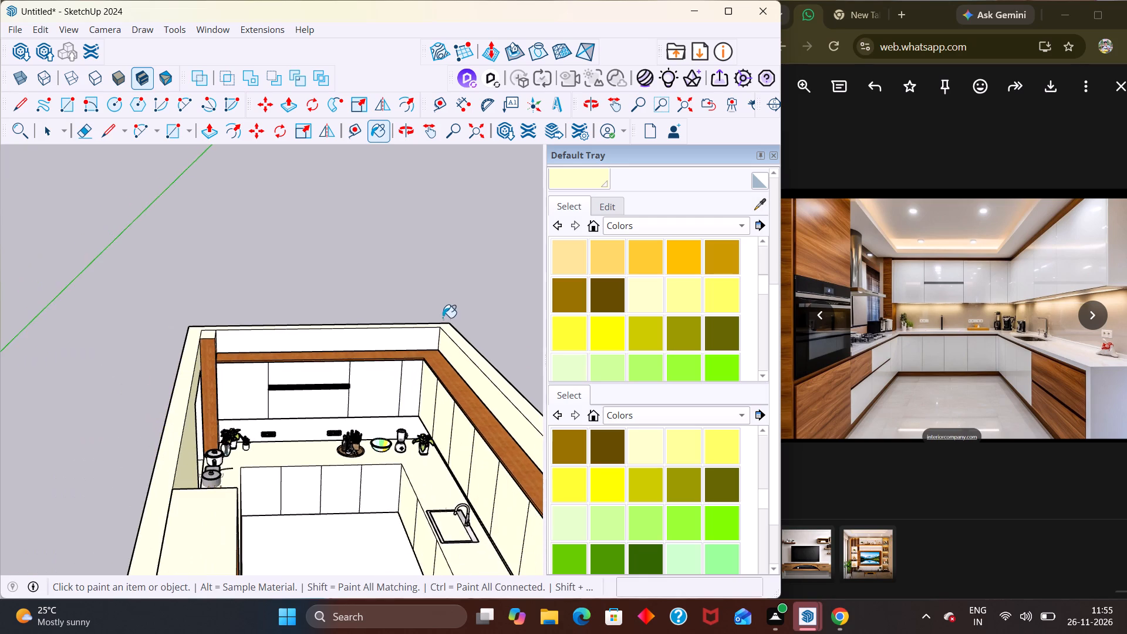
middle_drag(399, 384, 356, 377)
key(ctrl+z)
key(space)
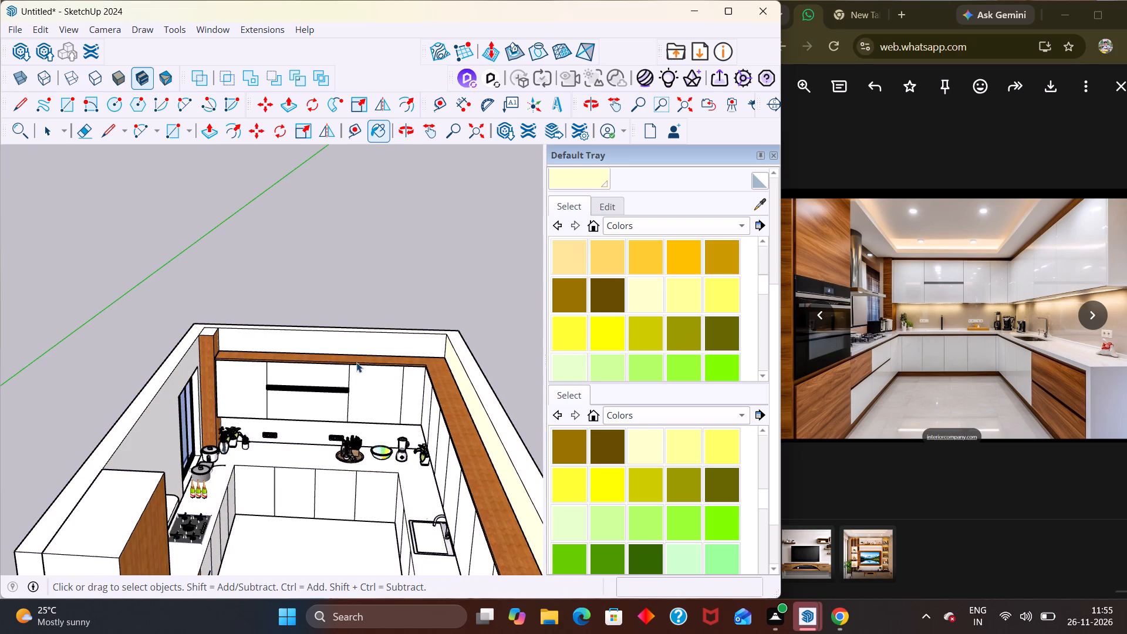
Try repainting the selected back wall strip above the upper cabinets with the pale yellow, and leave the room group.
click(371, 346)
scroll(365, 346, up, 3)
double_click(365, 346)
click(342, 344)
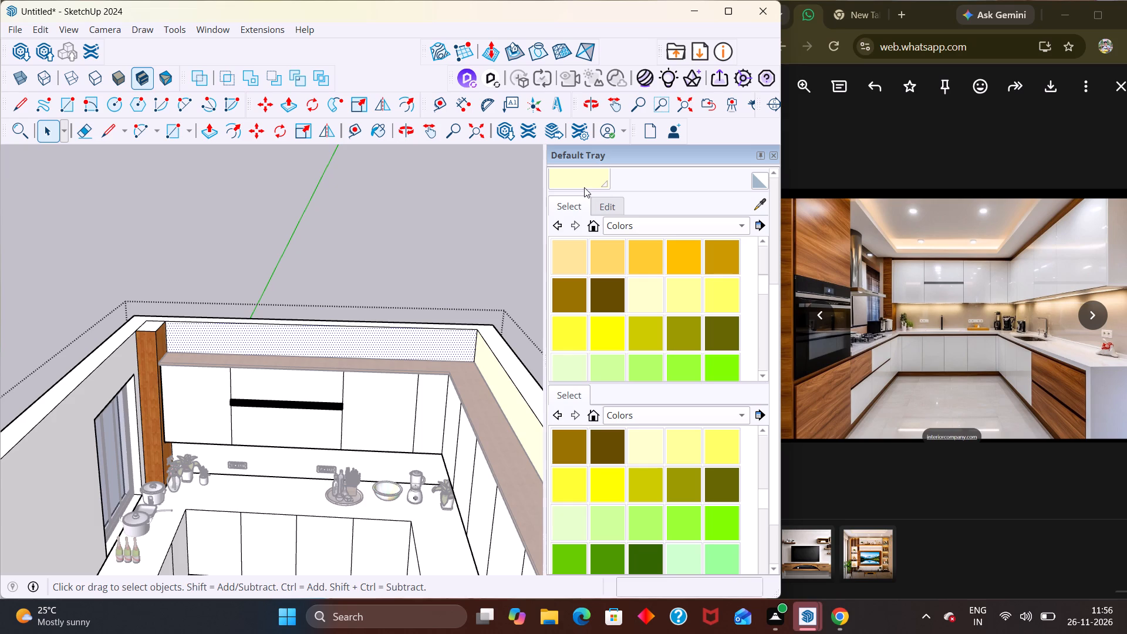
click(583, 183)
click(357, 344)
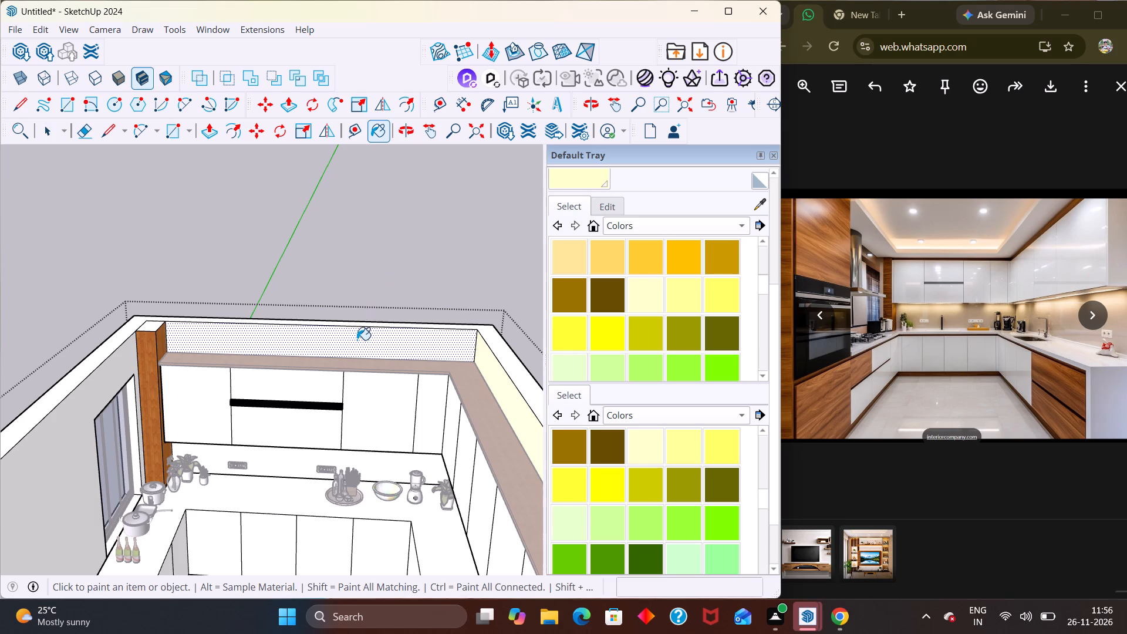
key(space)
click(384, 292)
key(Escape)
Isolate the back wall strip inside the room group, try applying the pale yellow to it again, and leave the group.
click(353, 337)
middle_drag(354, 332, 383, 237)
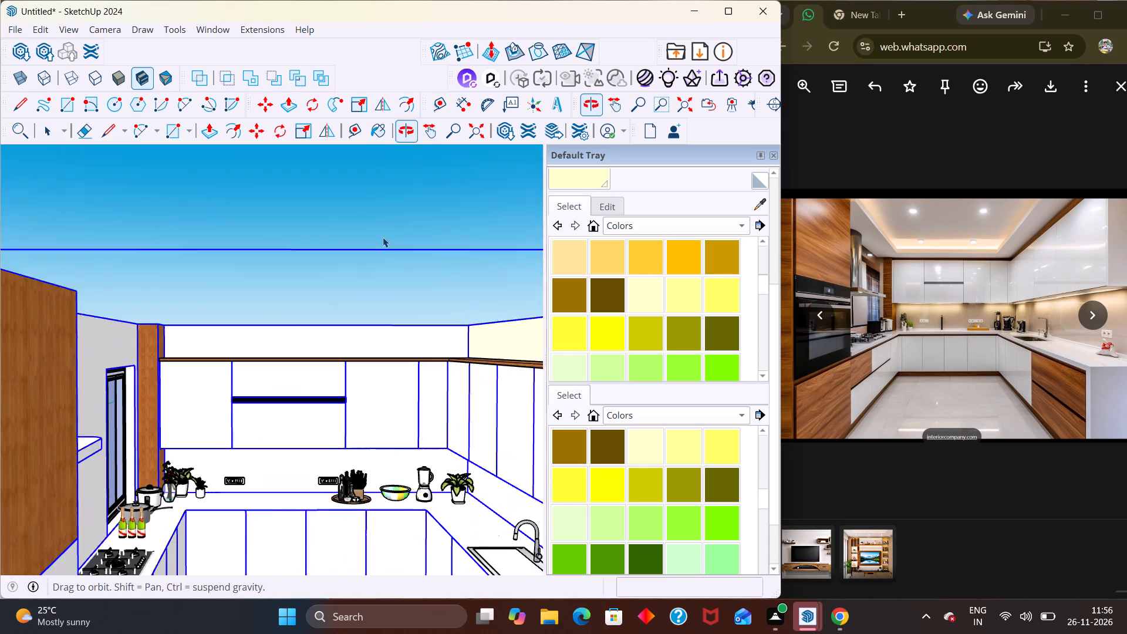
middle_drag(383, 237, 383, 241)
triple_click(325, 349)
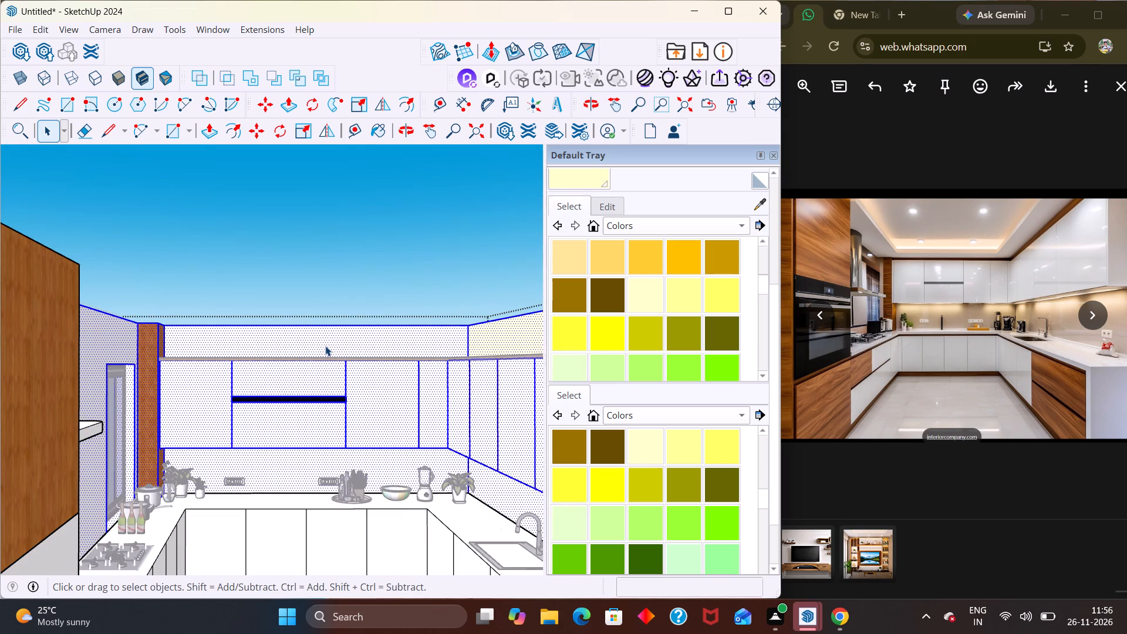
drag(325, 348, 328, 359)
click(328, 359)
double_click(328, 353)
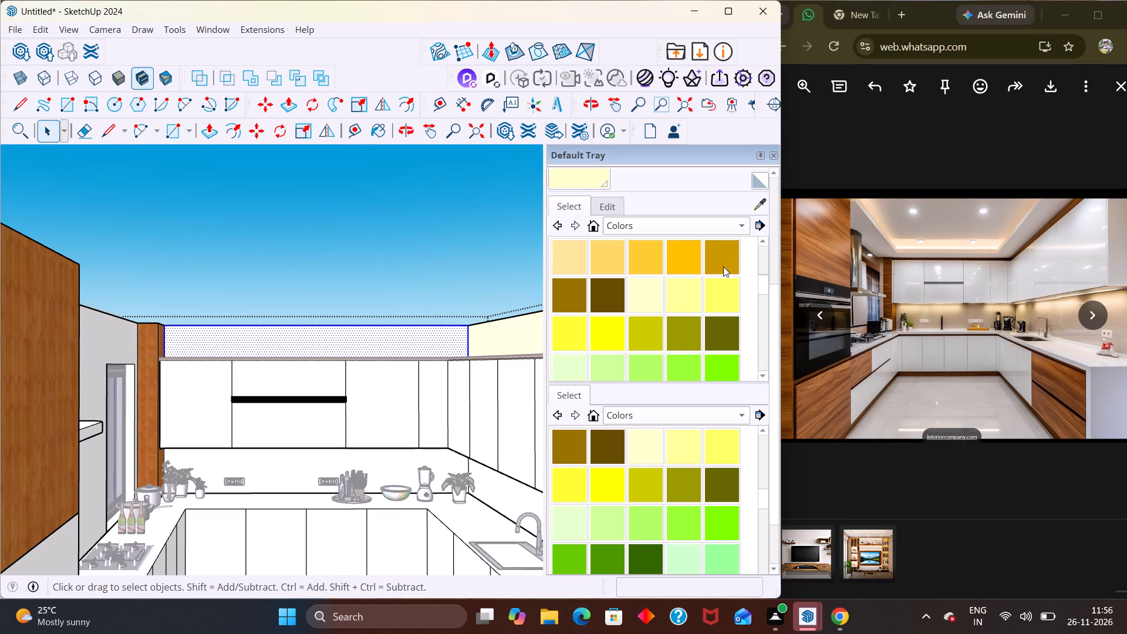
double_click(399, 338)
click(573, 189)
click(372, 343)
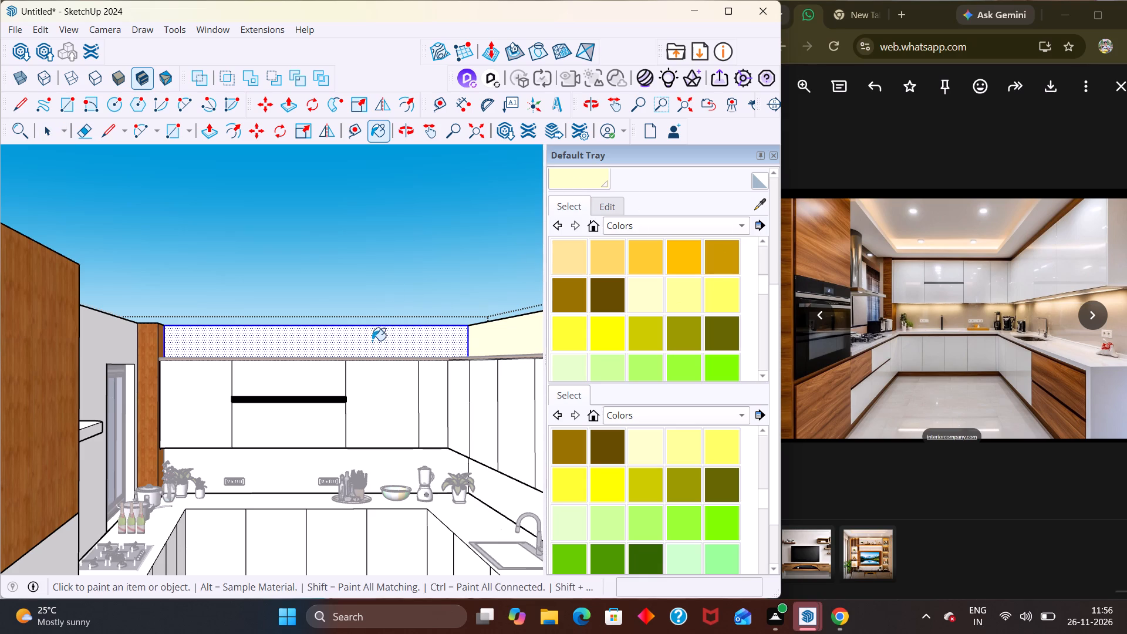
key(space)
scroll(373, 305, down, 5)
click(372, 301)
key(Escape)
Sample the pale yellow from the sink-side wall strip and paint the window wall with it inside the room group.
scroll(373, 294, down, 5)
middle_drag(436, 335, 369, 412)
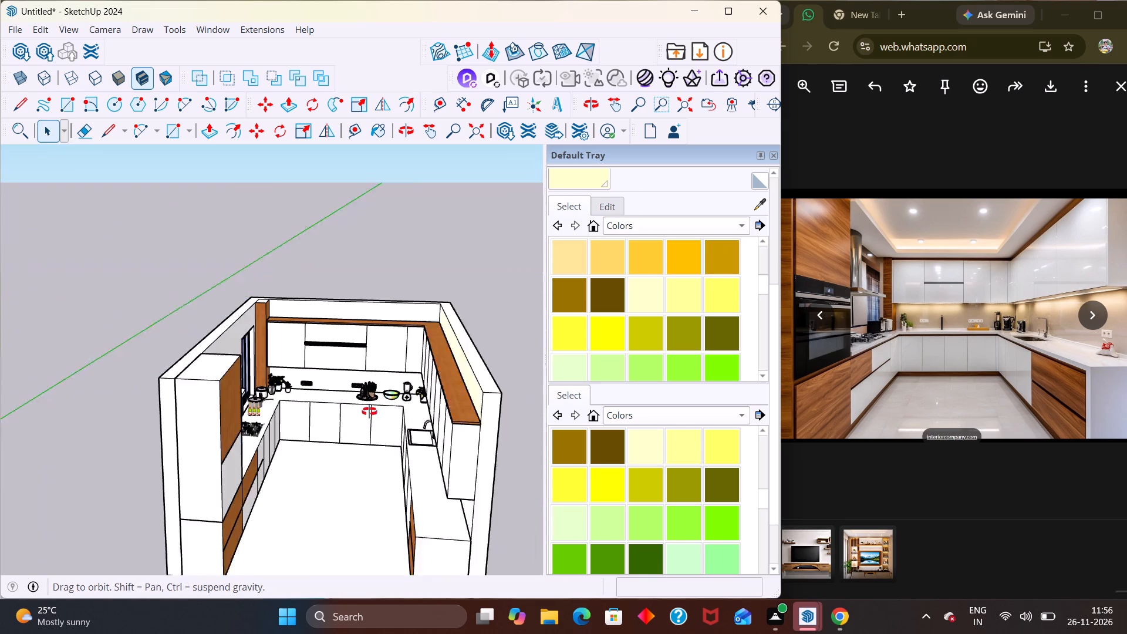
middle_drag(369, 412, 360, 412)
scroll(364, 412, down, 2)
middle_drag(393, 356, 514, 370)
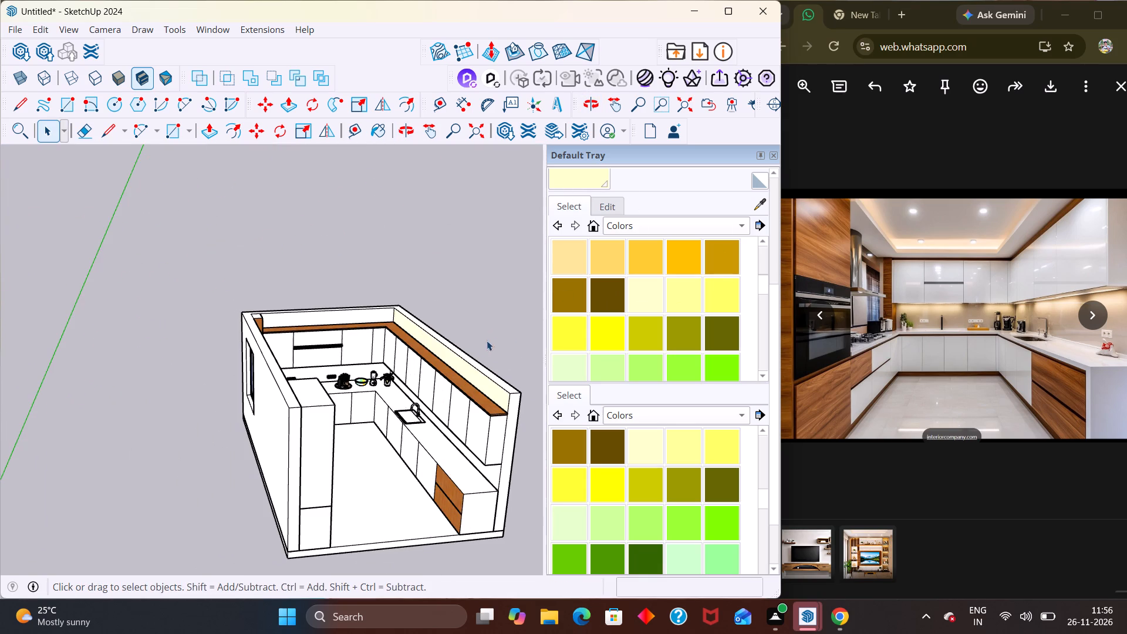
scroll(493, 339, up, 1)
middle_drag(485, 344, 484, 339)
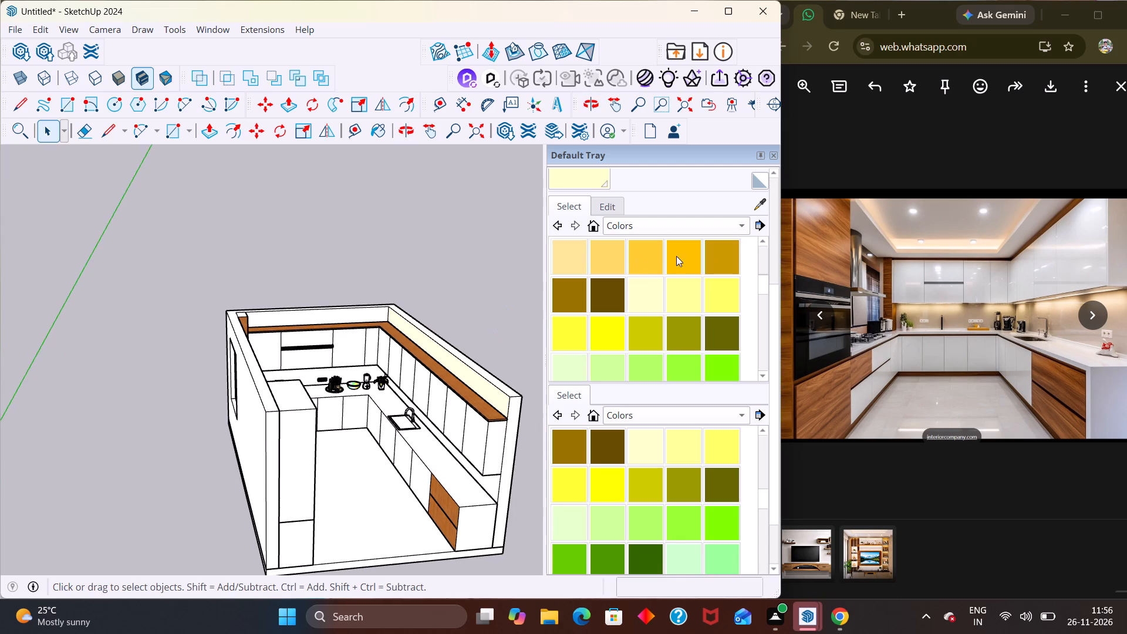
double_click(341, 356)
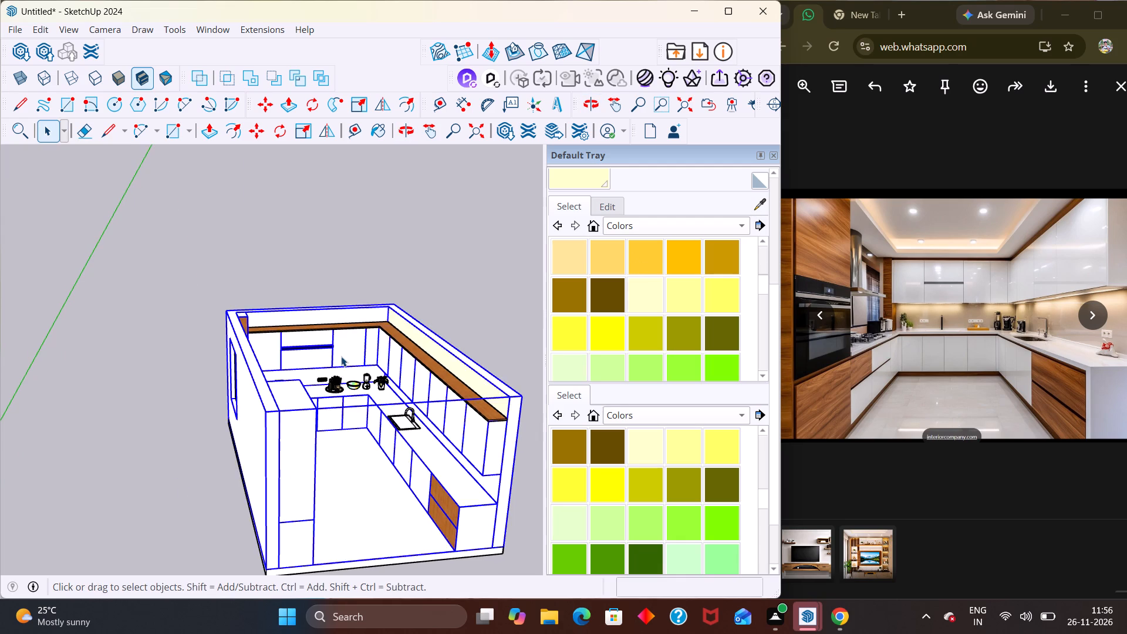
click(762, 203)
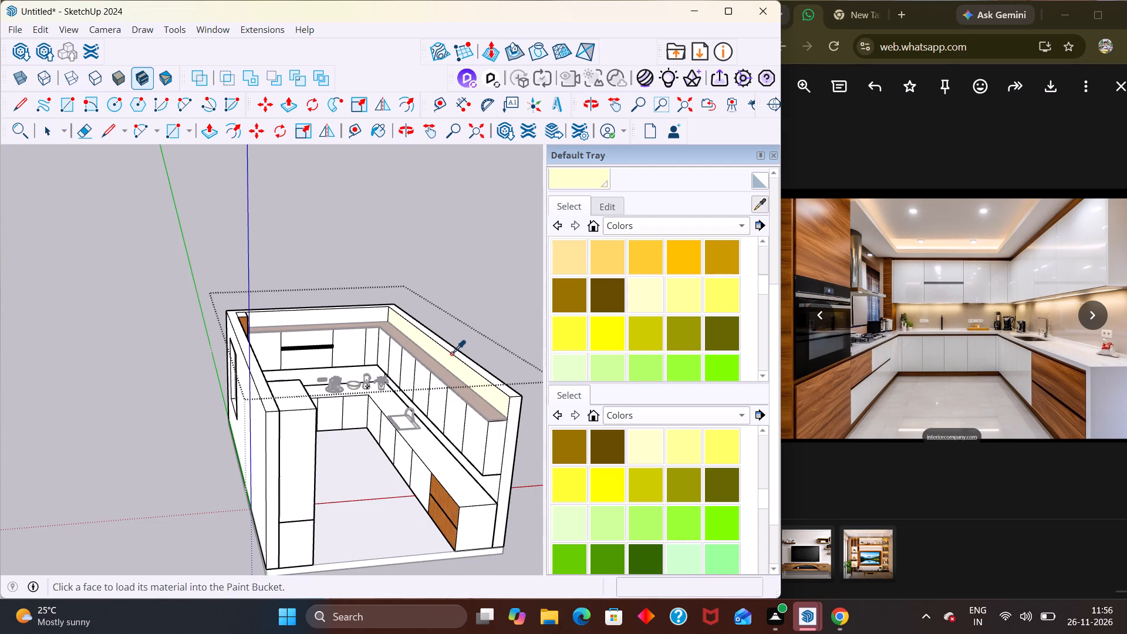
click(447, 353)
scroll(269, 329, up, 3)
middle_drag(285, 355, 218, 393)
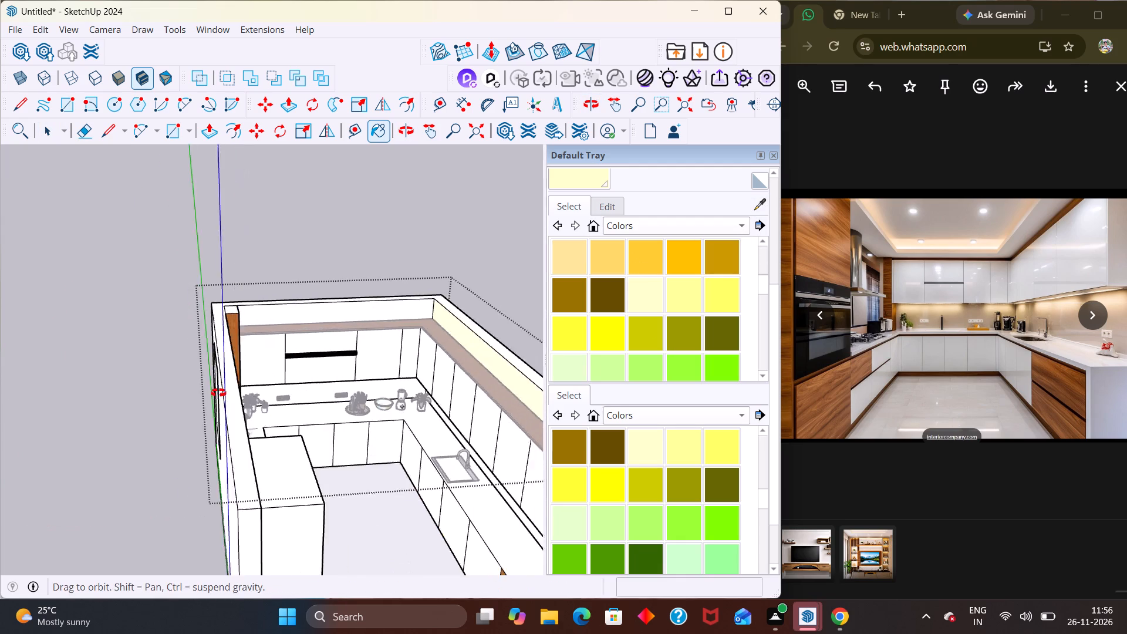
middle_drag(218, 393, 143, 393)
click(161, 383)
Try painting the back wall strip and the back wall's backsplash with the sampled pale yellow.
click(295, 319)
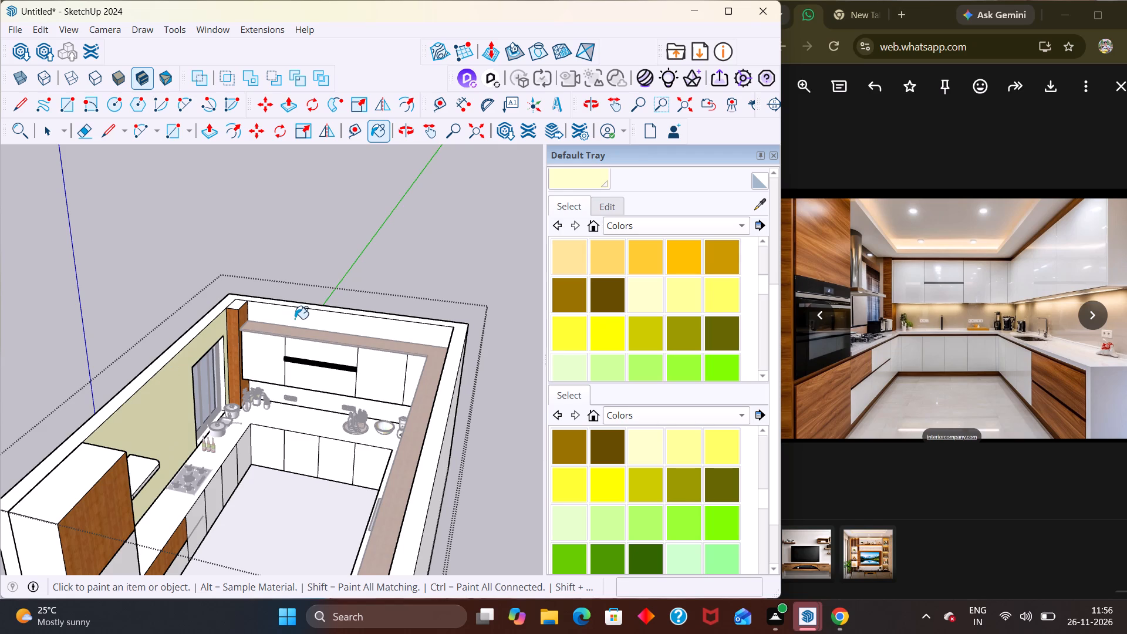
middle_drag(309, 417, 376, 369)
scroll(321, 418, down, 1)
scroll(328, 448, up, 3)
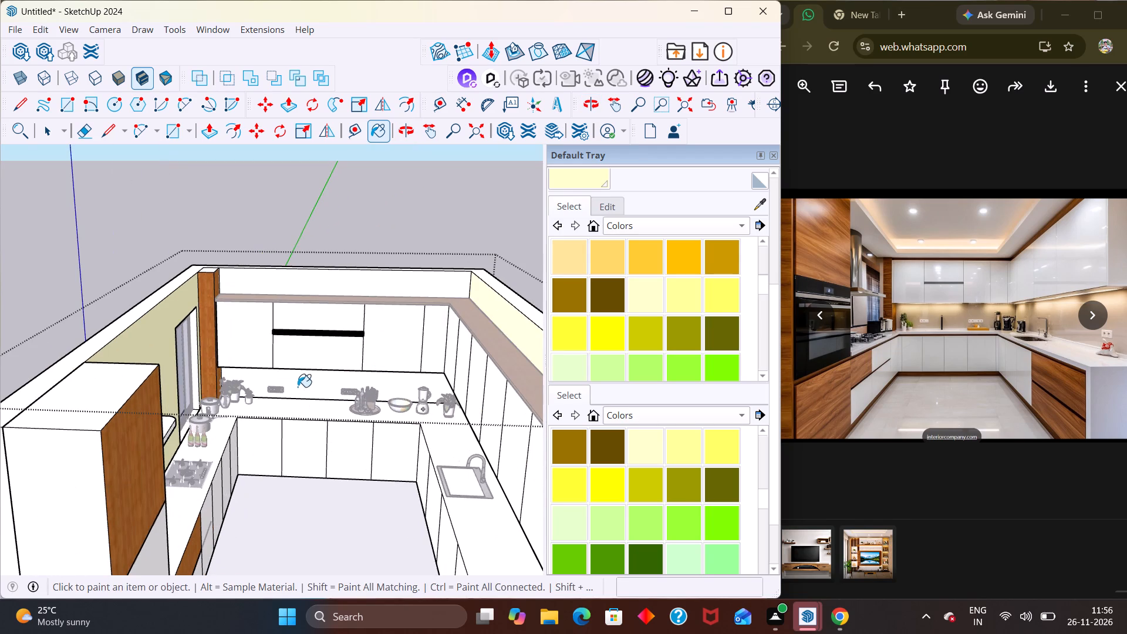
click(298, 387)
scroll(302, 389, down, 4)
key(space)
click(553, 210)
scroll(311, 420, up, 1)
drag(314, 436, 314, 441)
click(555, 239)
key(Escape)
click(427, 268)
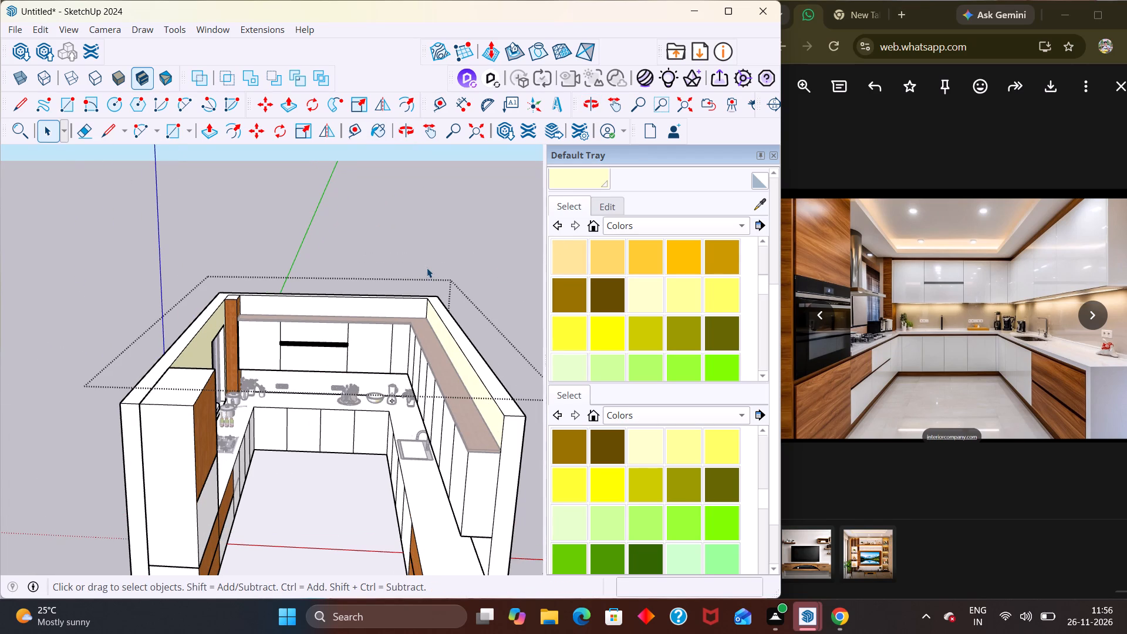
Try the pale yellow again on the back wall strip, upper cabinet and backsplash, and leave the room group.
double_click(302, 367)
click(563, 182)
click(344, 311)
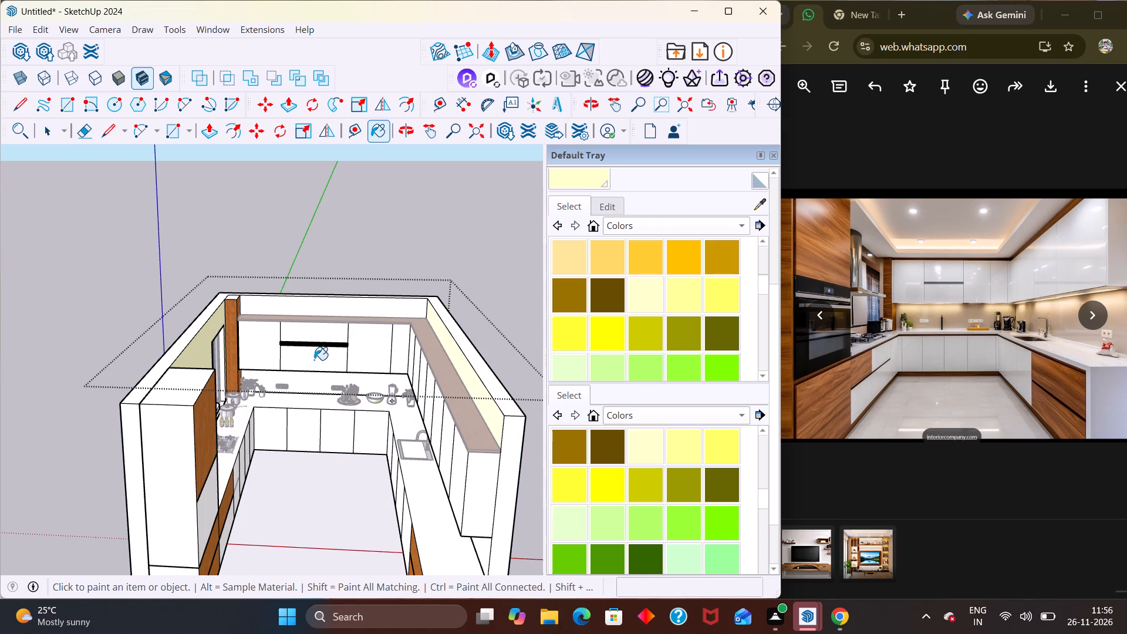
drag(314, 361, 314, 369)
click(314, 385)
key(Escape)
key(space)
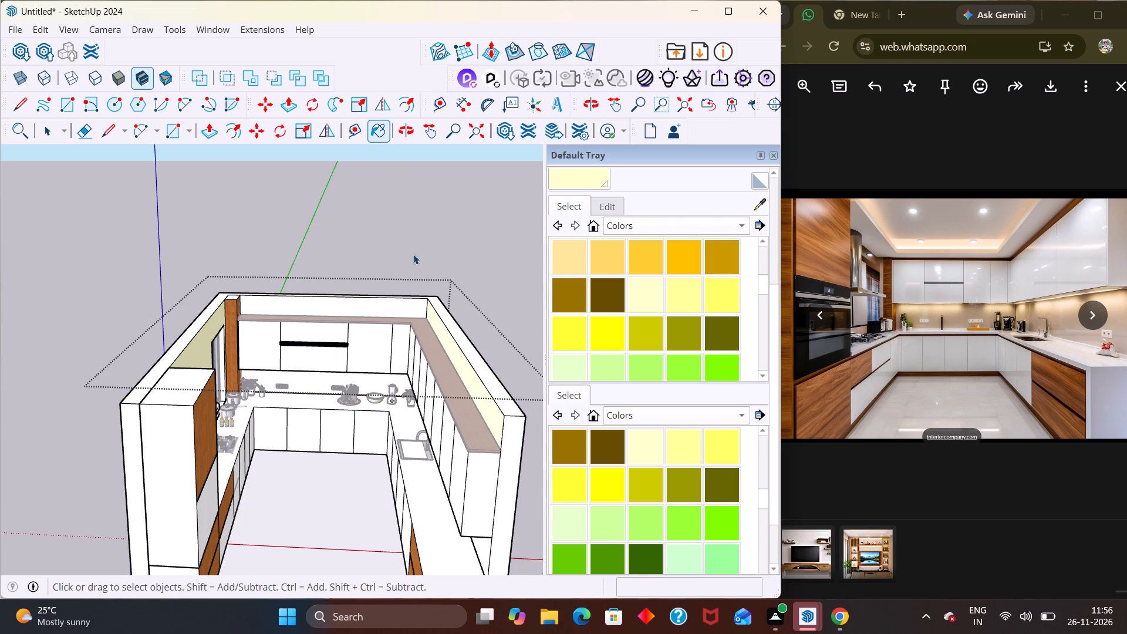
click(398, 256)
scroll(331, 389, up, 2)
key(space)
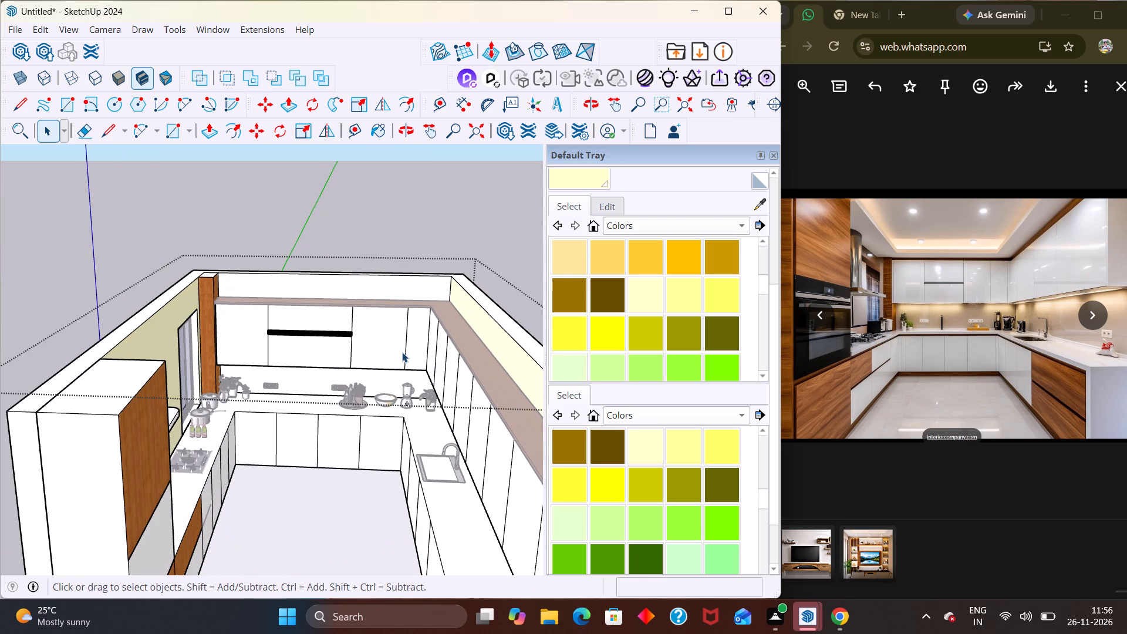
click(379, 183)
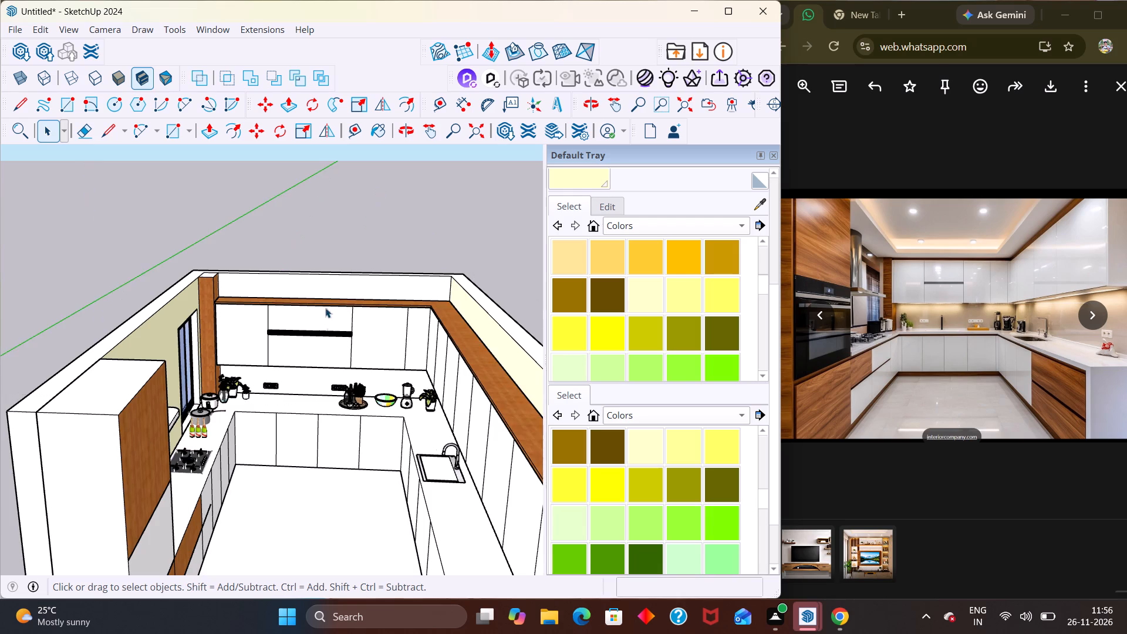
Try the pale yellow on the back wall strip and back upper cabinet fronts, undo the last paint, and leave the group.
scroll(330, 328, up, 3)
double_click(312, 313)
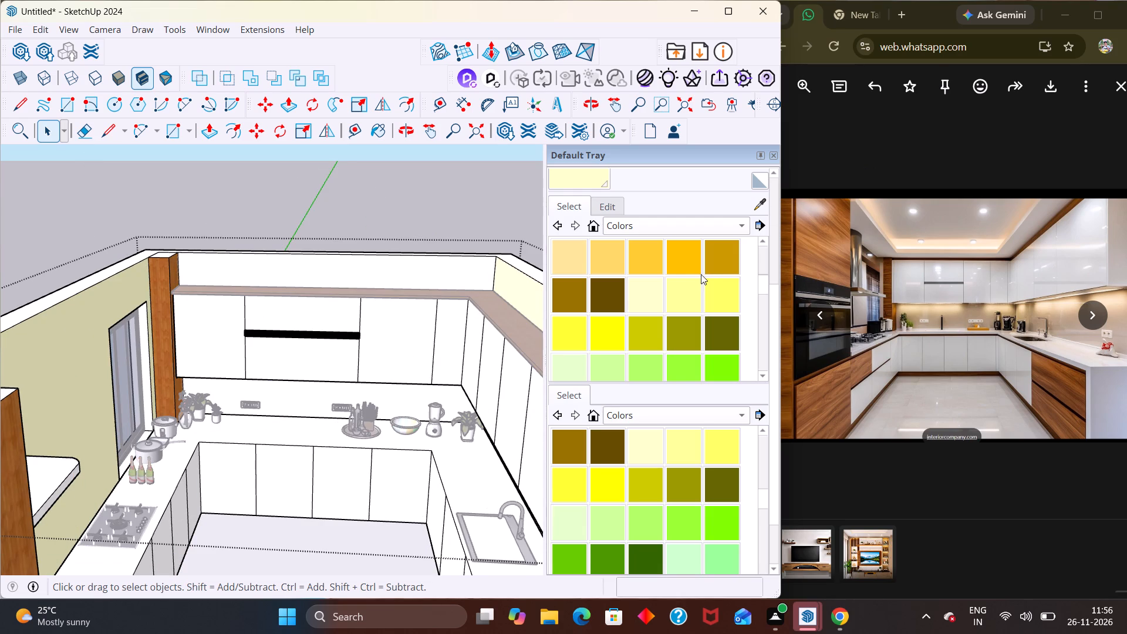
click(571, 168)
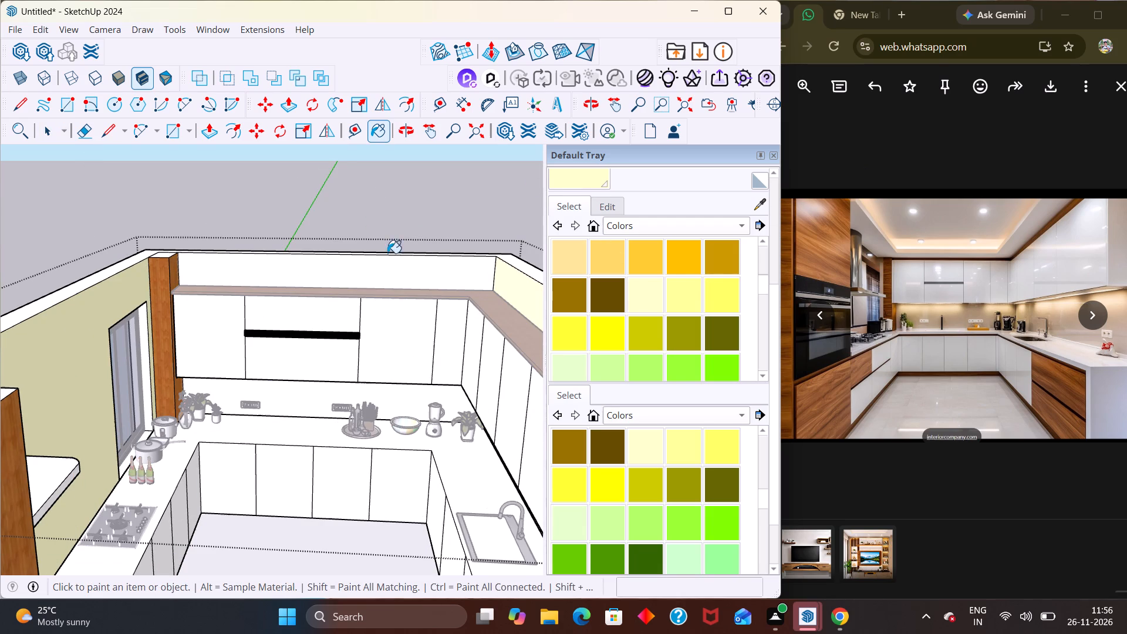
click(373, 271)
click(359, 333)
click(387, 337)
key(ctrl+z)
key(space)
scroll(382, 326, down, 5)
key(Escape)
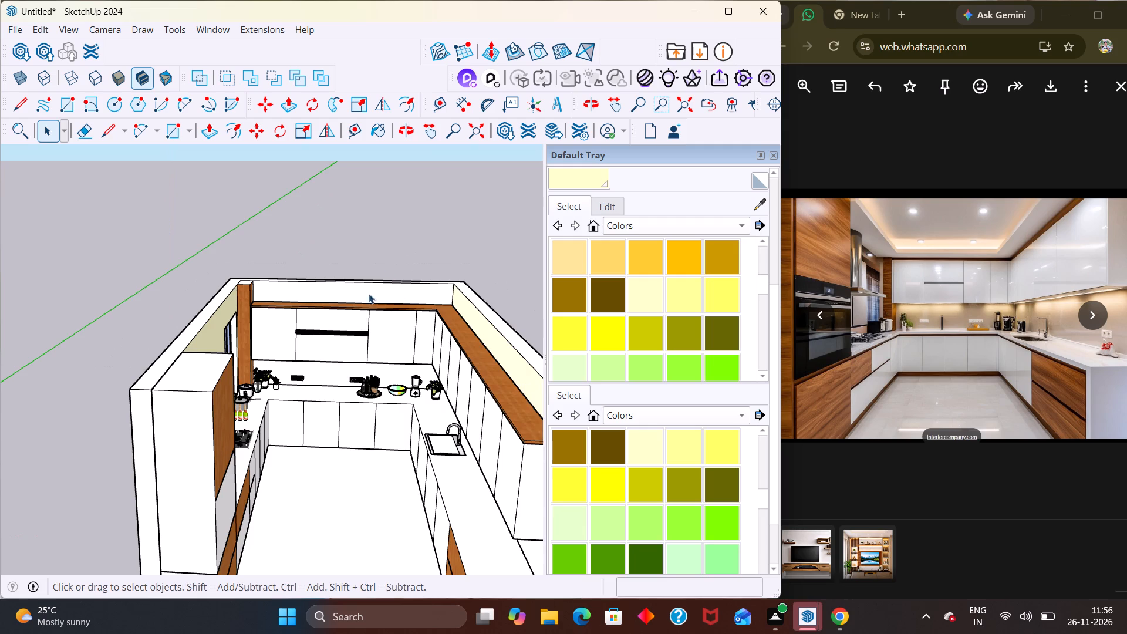
Select the backsplash face on the back wall inside the room group, apply the pale yellow to it, and leave the group.
middle_drag(350, 370, 333, 332)
scroll(347, 369, down, 1)
scroll(319, 395, up, 3)
middle_drag(320, 393, 338, 355)
scroll(337, 343, up, 3)
click(329, 370)
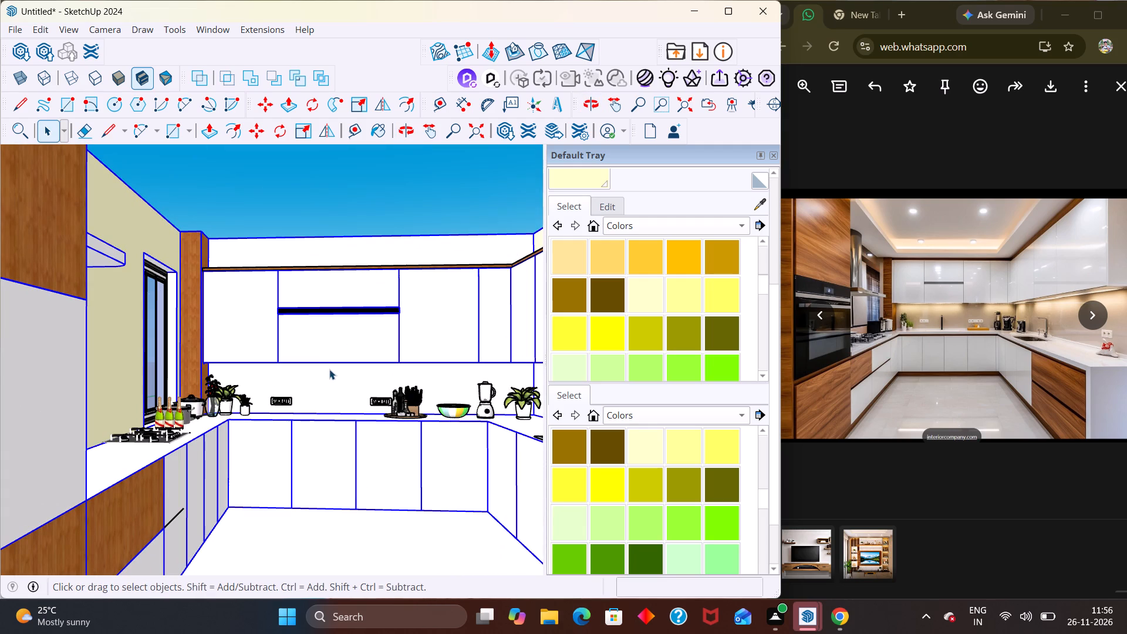
double_click(329, 380)
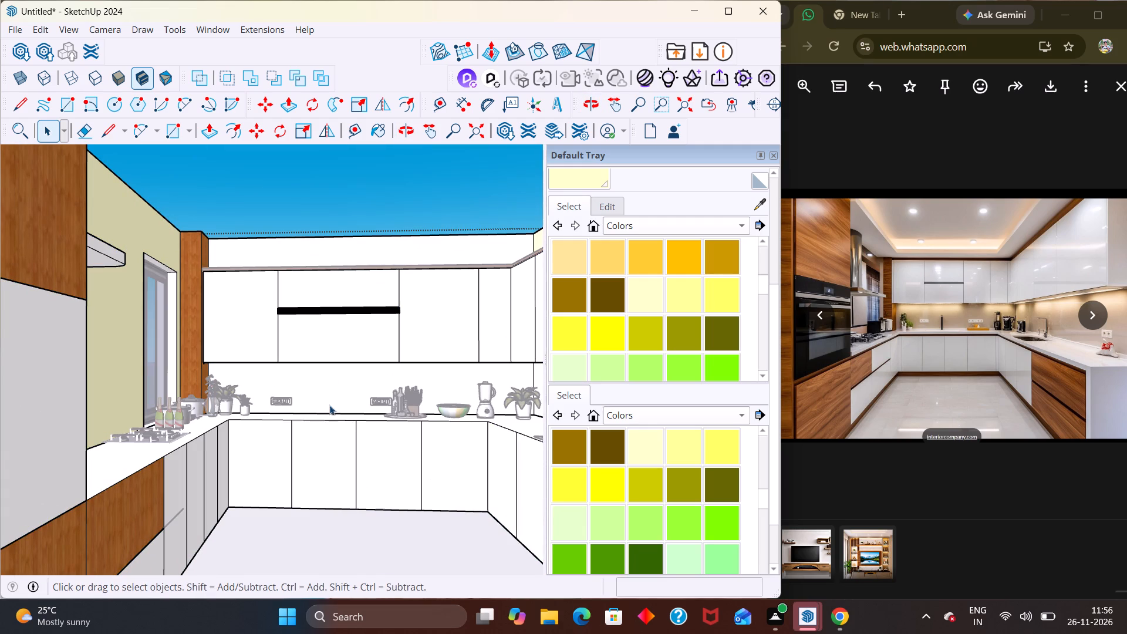
click(329, 400)
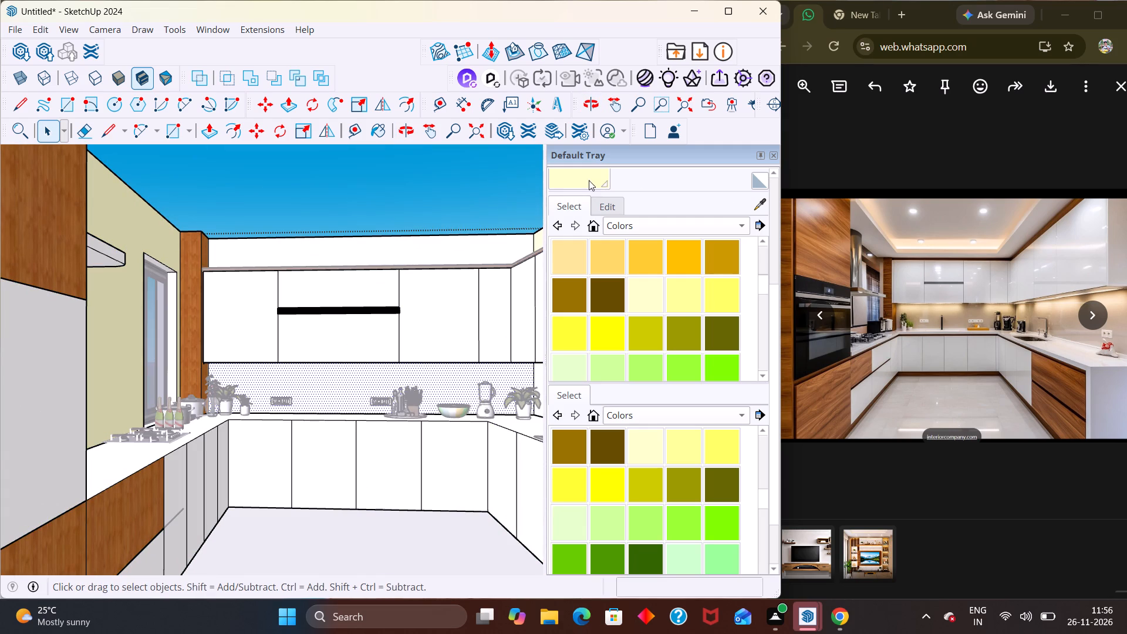
click(588, 180)
click(345, 382)
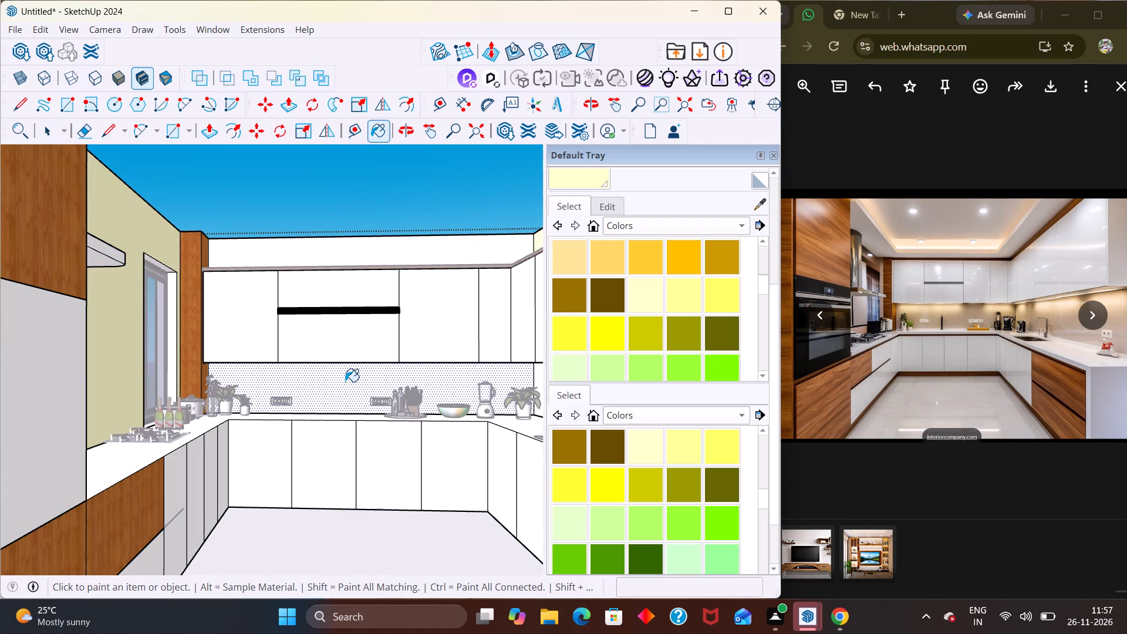
key(space)
click(345, 382)
key(Escape)
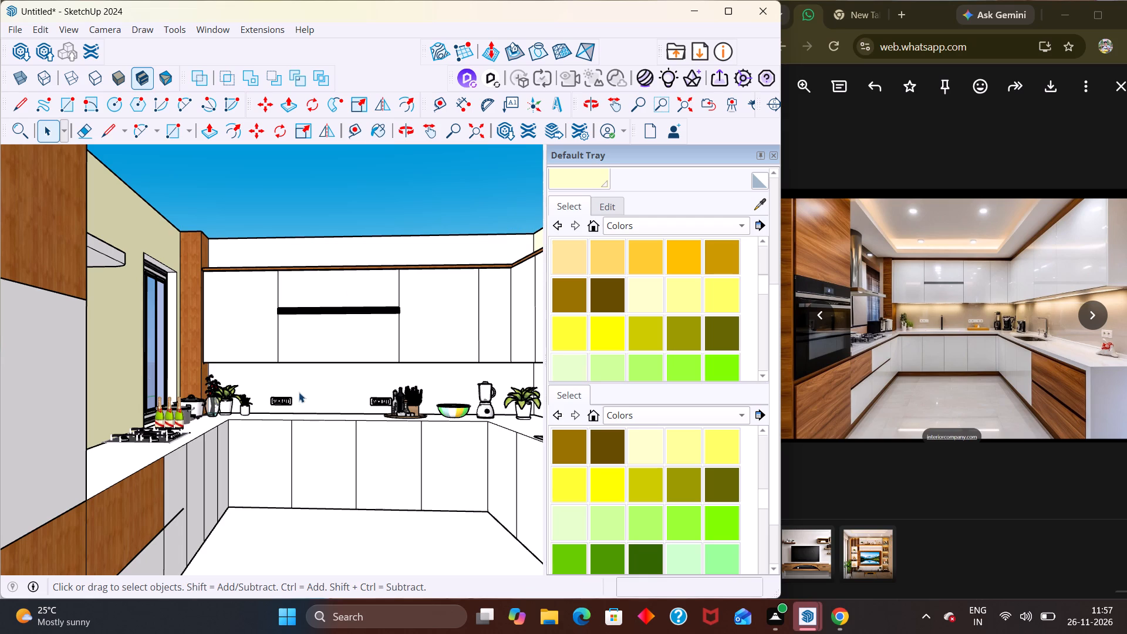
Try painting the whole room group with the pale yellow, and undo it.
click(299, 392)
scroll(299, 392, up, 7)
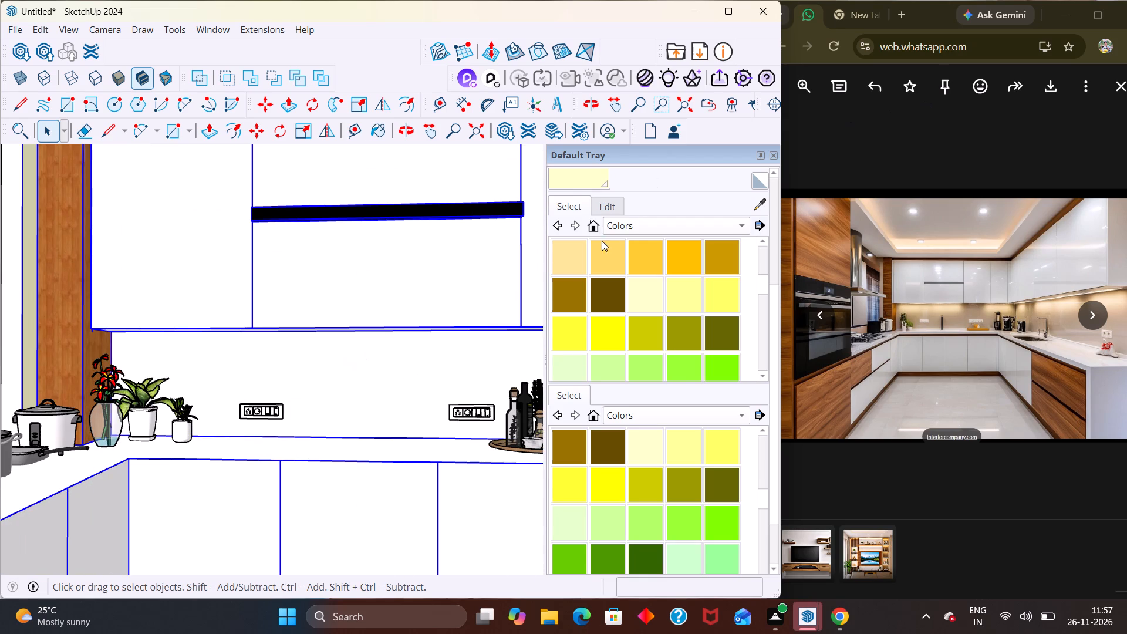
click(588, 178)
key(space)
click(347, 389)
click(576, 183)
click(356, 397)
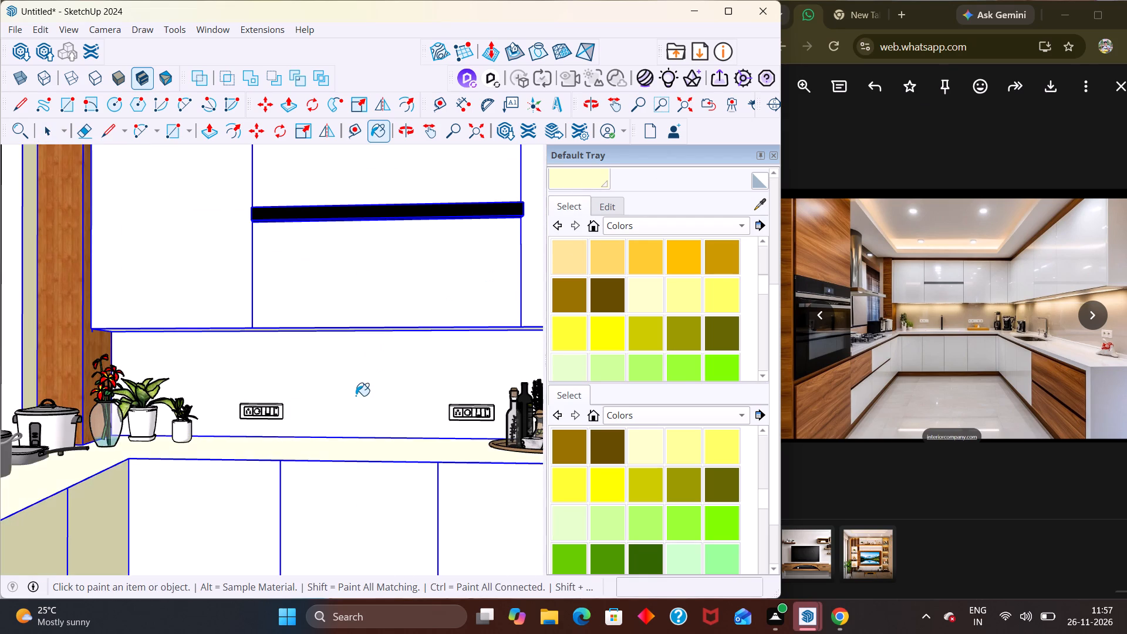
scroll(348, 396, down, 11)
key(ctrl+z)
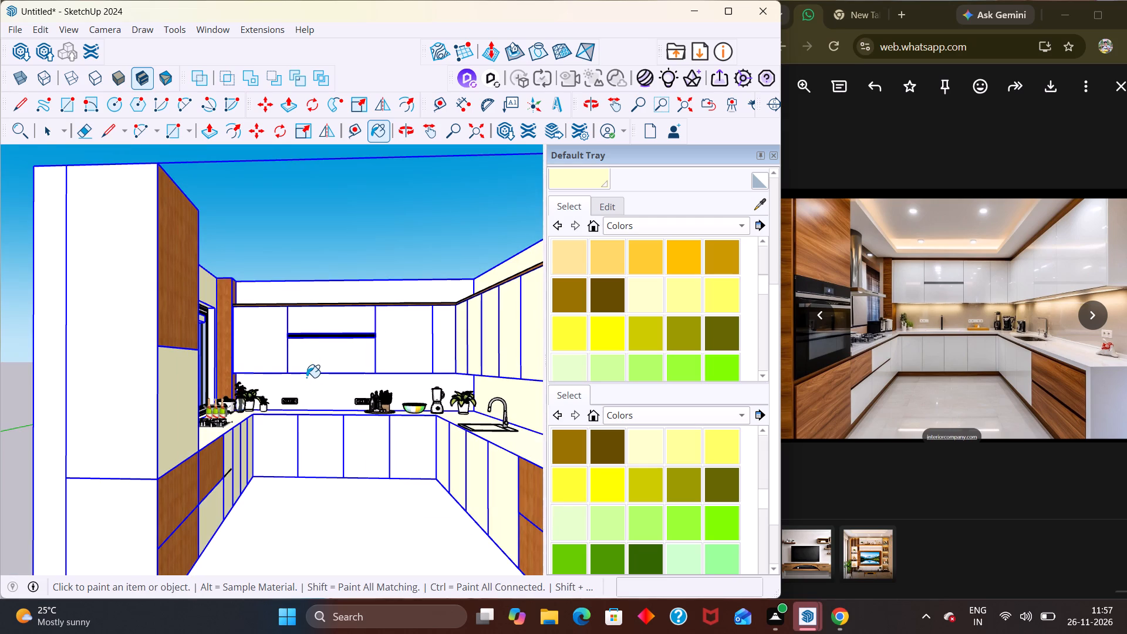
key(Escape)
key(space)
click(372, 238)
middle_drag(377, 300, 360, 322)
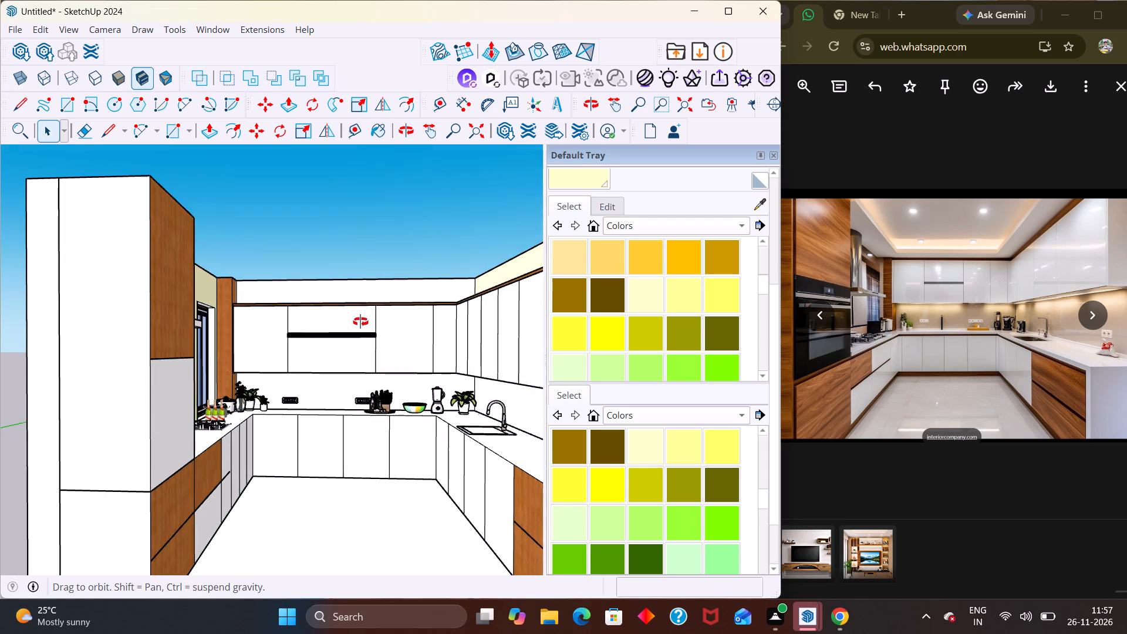
Open the room group for editing and select the wall and upper cabinet geometry connected to the back wall's backsplash.
middle_drag(360, 322, 333, 353)
double_click(303, 390)
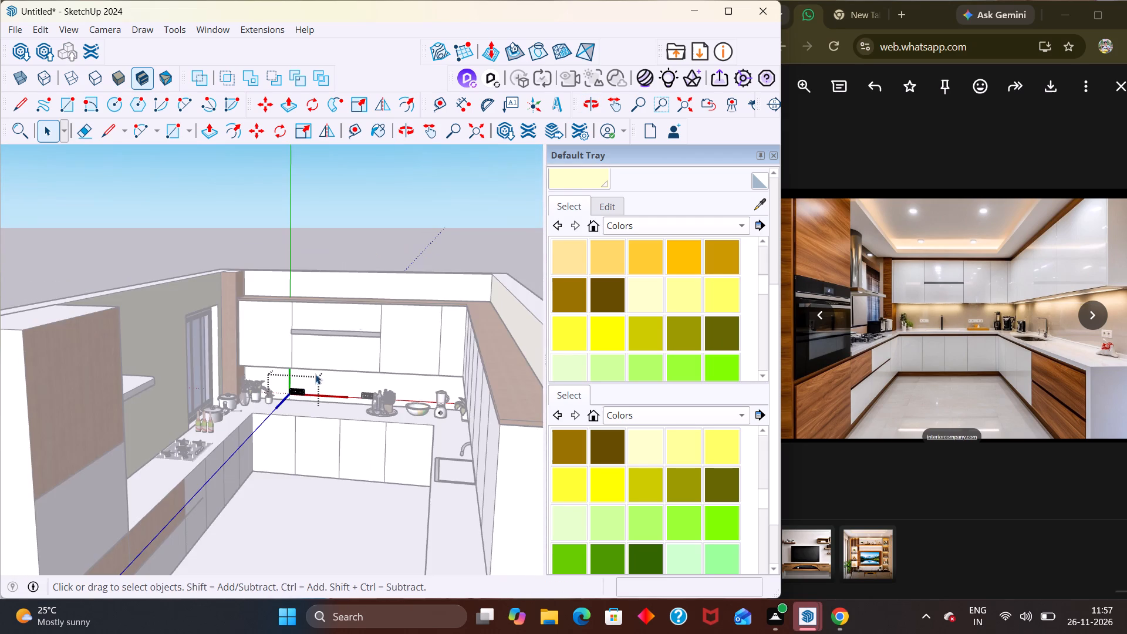
click(378, 241)
double_click(330, 390)
triple_click(330, 390)
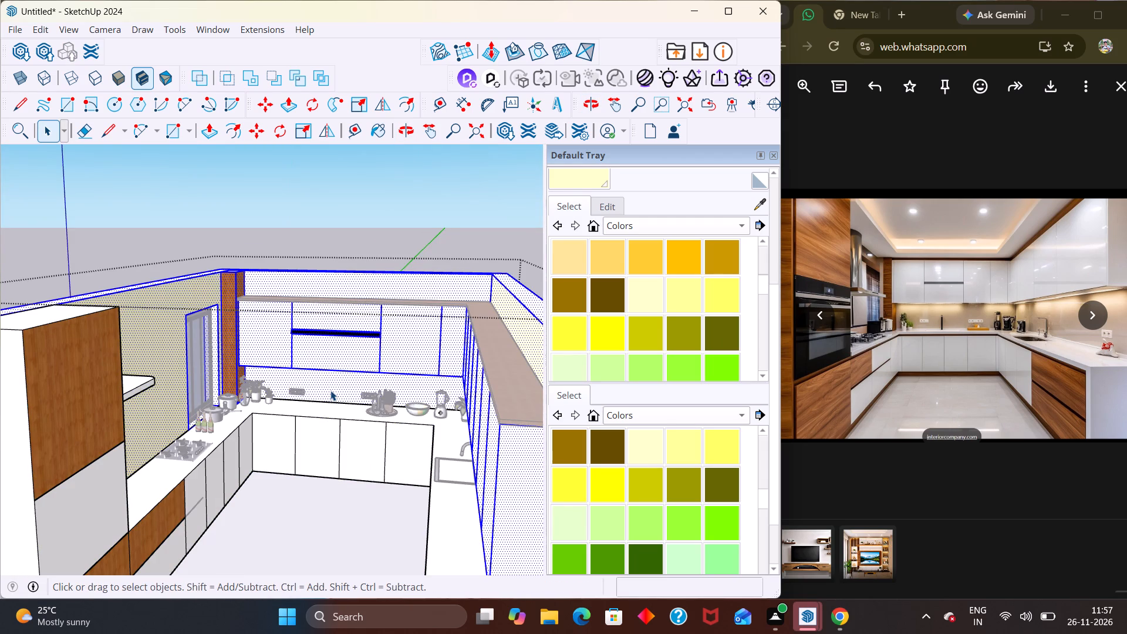
click(330, 390)
double_click(330, 390)
click(394, 245)
scroll(320, 400, up, 3)
click(322, 370)
double_click(322, 370)
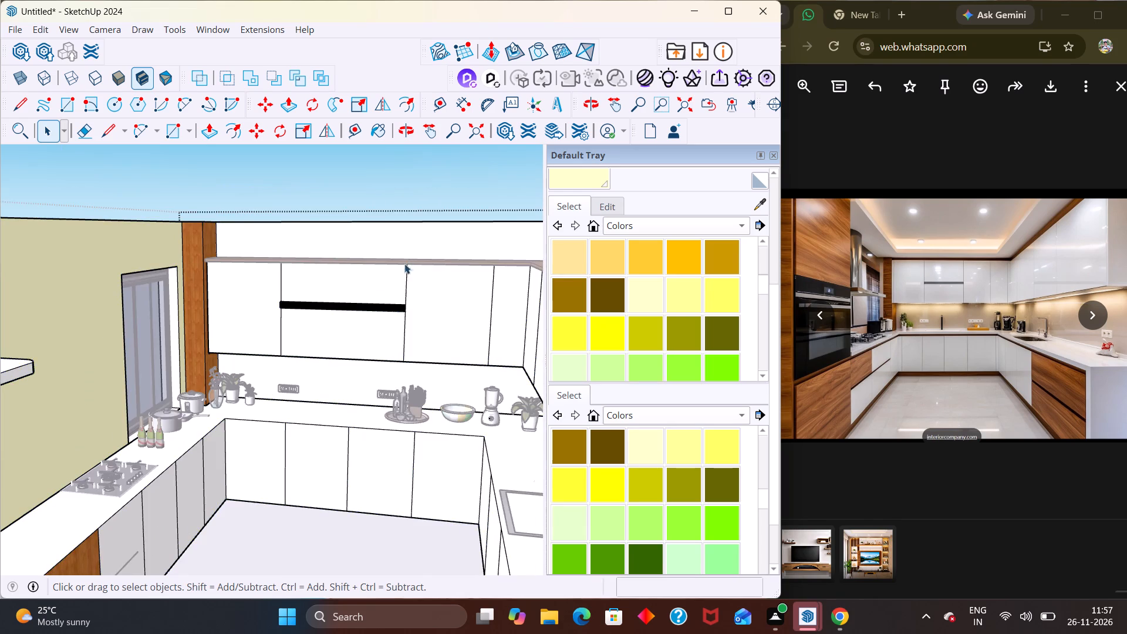
middle_drag(403, 270, 347, 427)
click(394, 152)
double_click(383, 247)
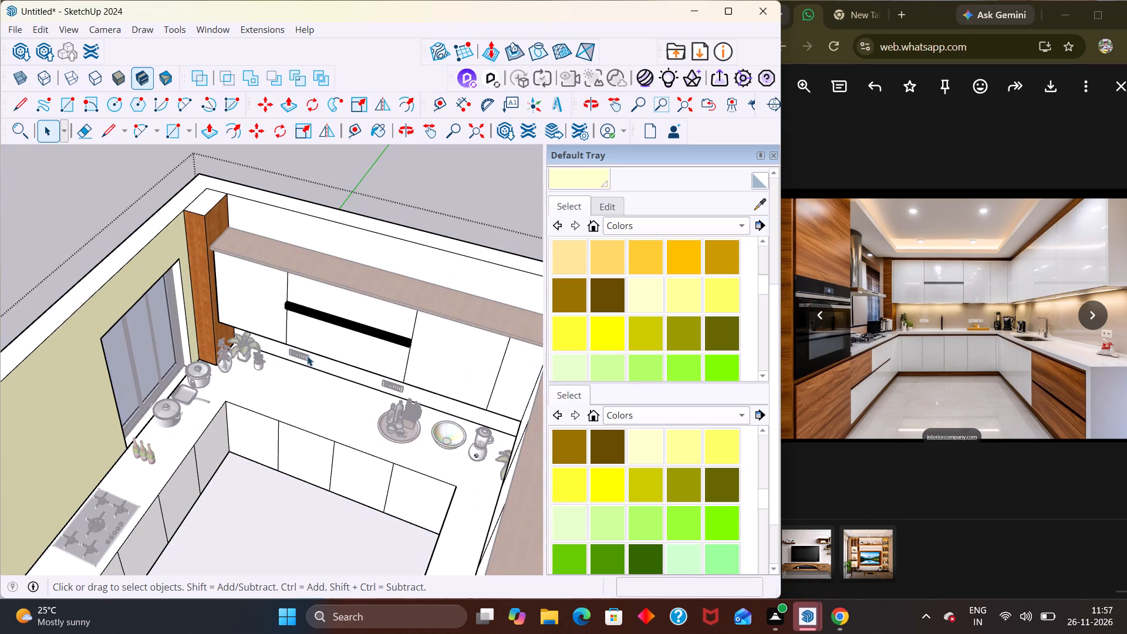
middle_drag(306, 359, 390, 222)
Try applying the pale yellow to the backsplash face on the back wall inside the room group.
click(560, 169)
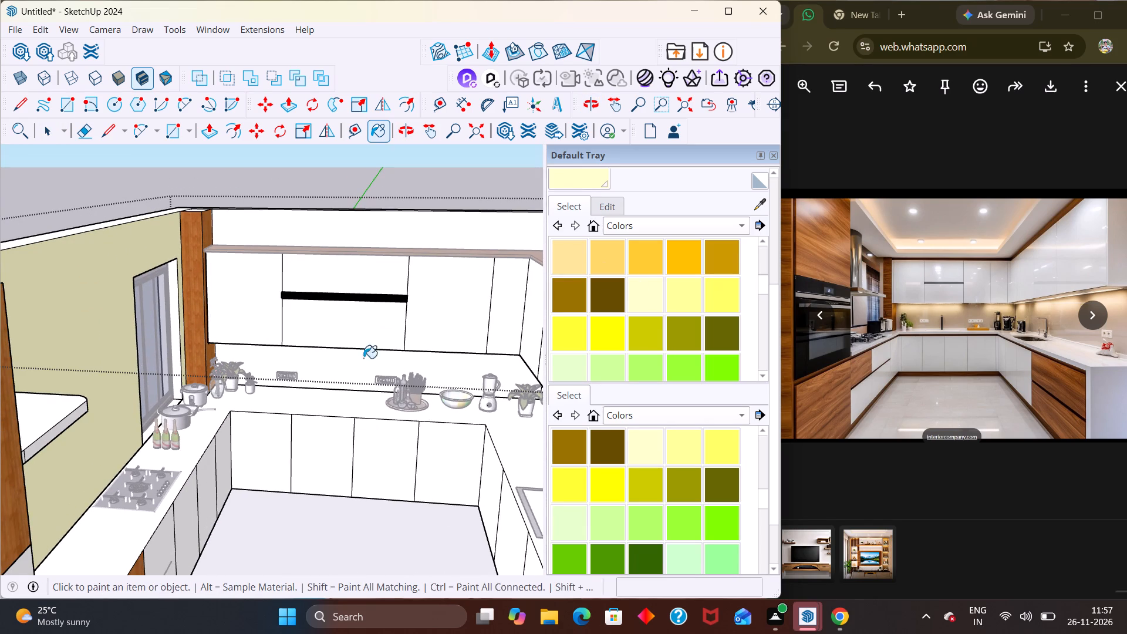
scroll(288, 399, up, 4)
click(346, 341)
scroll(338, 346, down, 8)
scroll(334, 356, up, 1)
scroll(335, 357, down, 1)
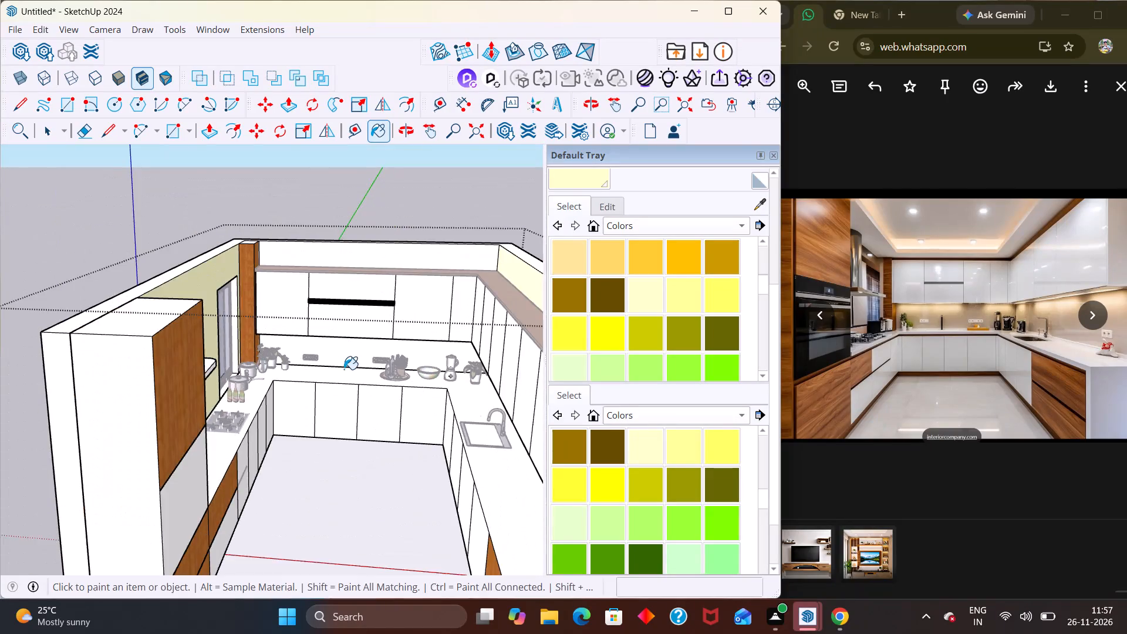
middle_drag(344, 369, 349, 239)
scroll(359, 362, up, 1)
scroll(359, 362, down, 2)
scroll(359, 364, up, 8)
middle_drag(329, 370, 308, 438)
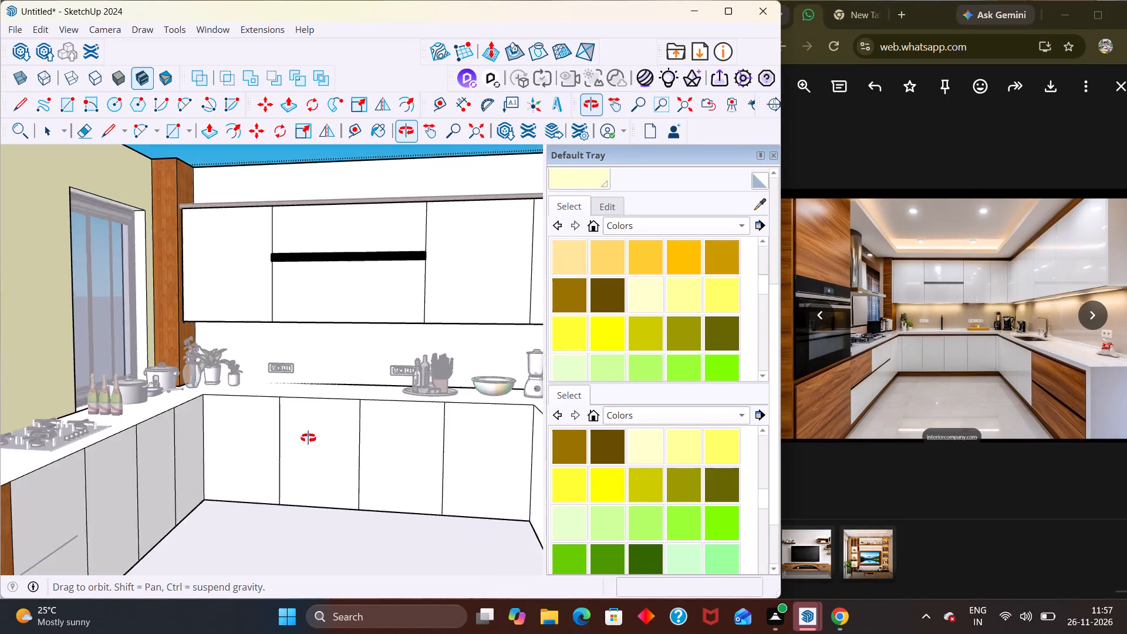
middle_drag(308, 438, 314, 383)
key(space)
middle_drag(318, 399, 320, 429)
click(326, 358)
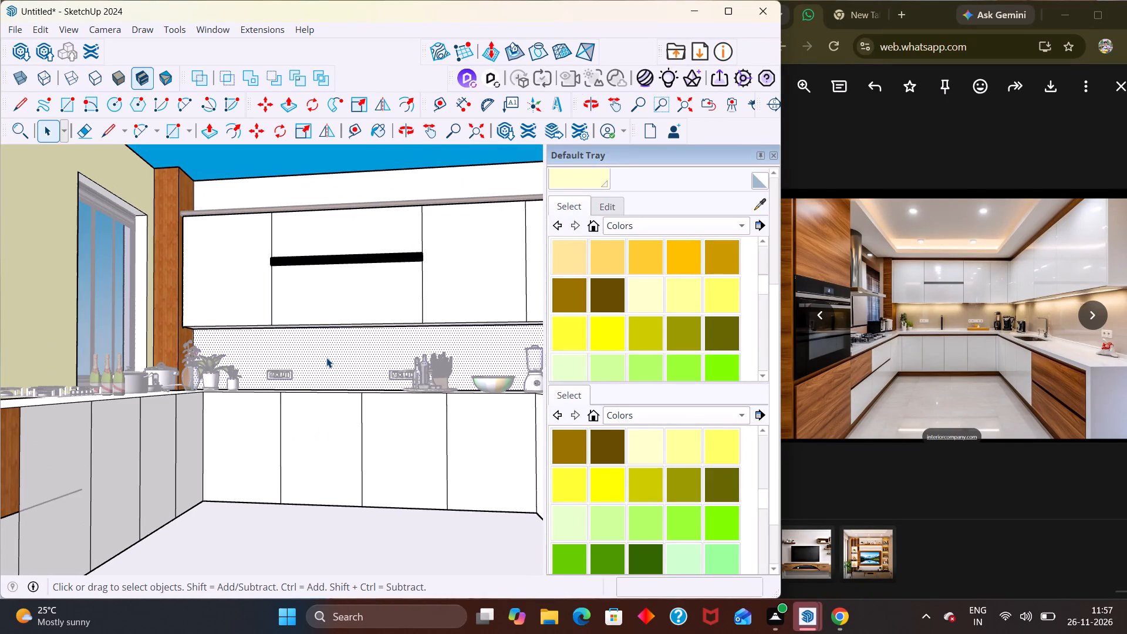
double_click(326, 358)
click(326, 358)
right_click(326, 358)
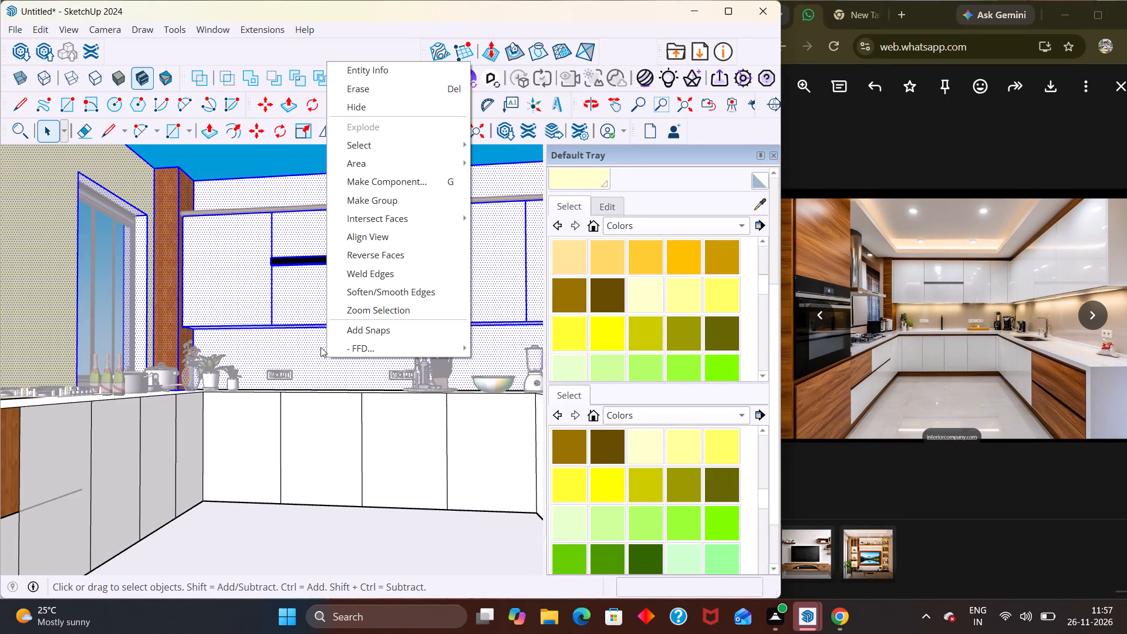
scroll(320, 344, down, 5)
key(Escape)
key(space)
Make a group from the back wall's backsplash face and its bounding edges.
click(342, 353)
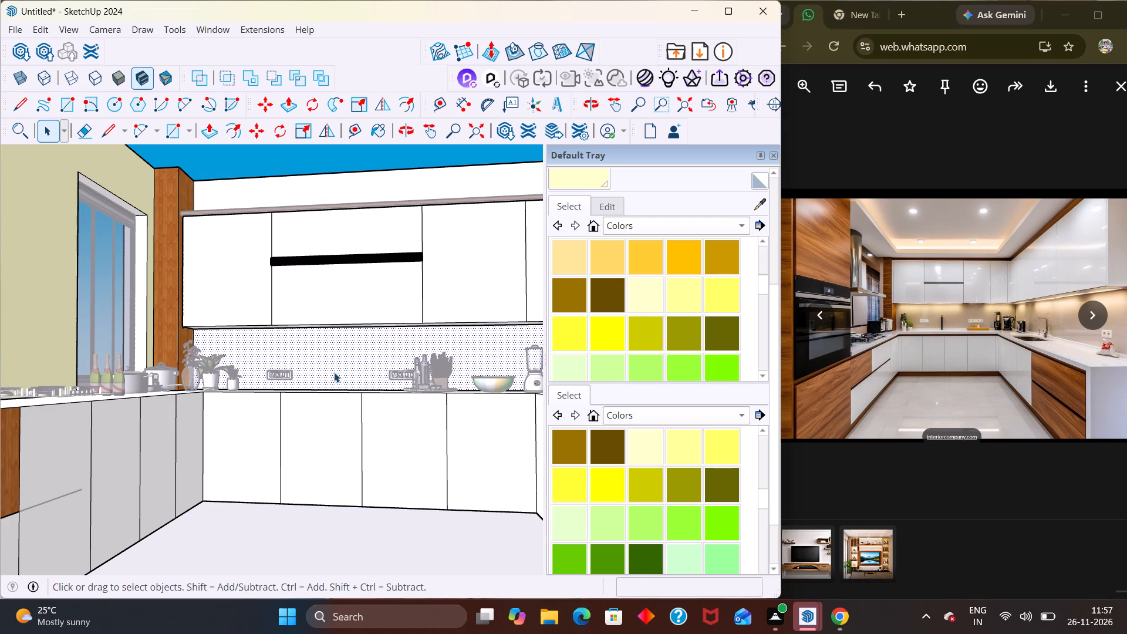
click(334, 372)
double_click(335, 372)
right_click(335, 372)
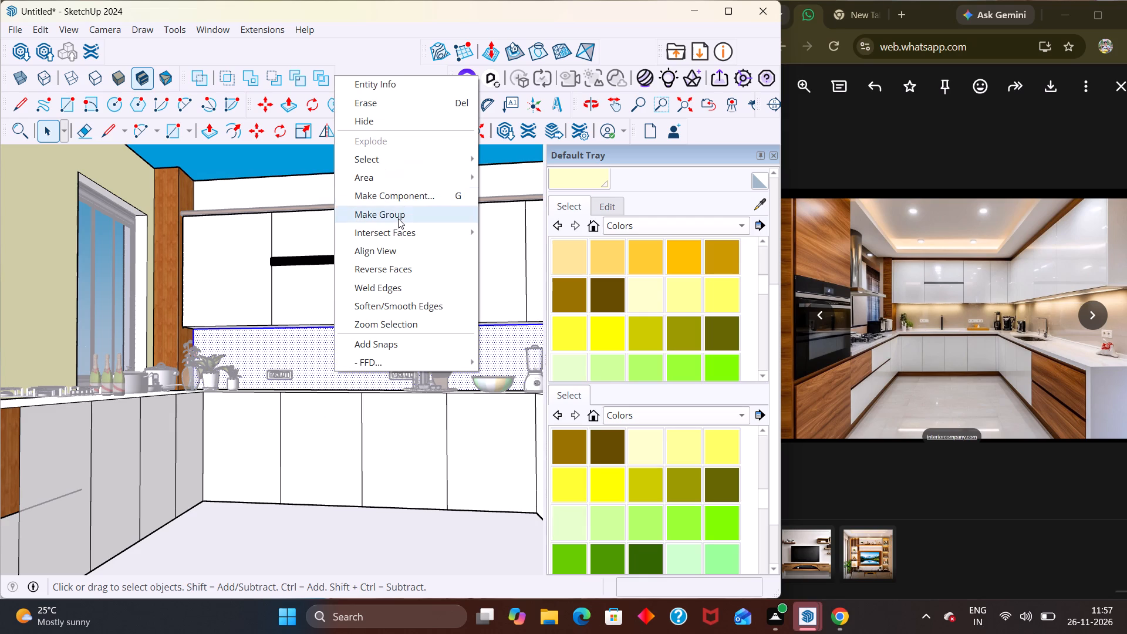
click(398, 218)
Open the new backsplash group, select its face, and return to the room group.
double_click(329, 358)
click(329, 358)
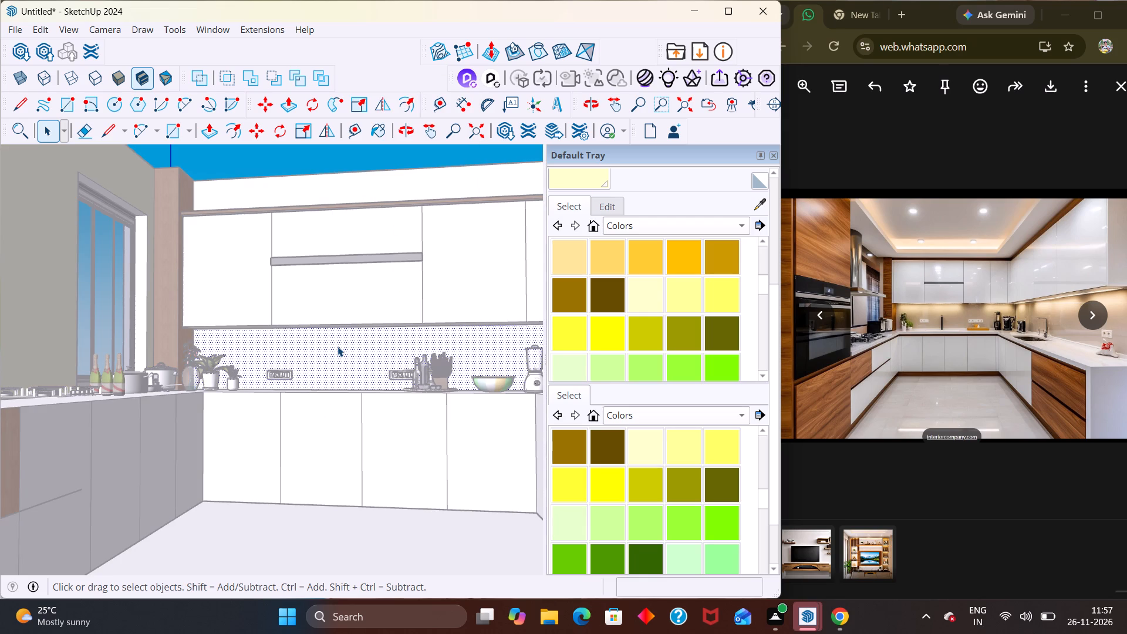
triple_click(338, 346)
triple_click(338, 346)
scroll(329, 352, down, 11)
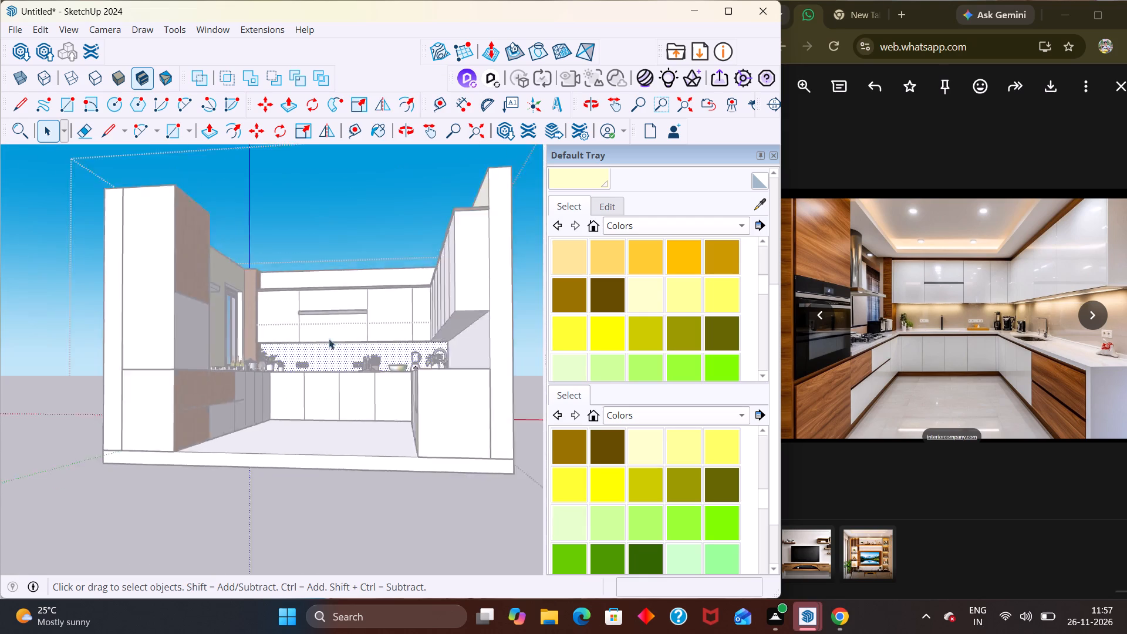
click(364, 262)
scroll(338, 377, up, 5)
double_click(308, 339)
click(311, 344)
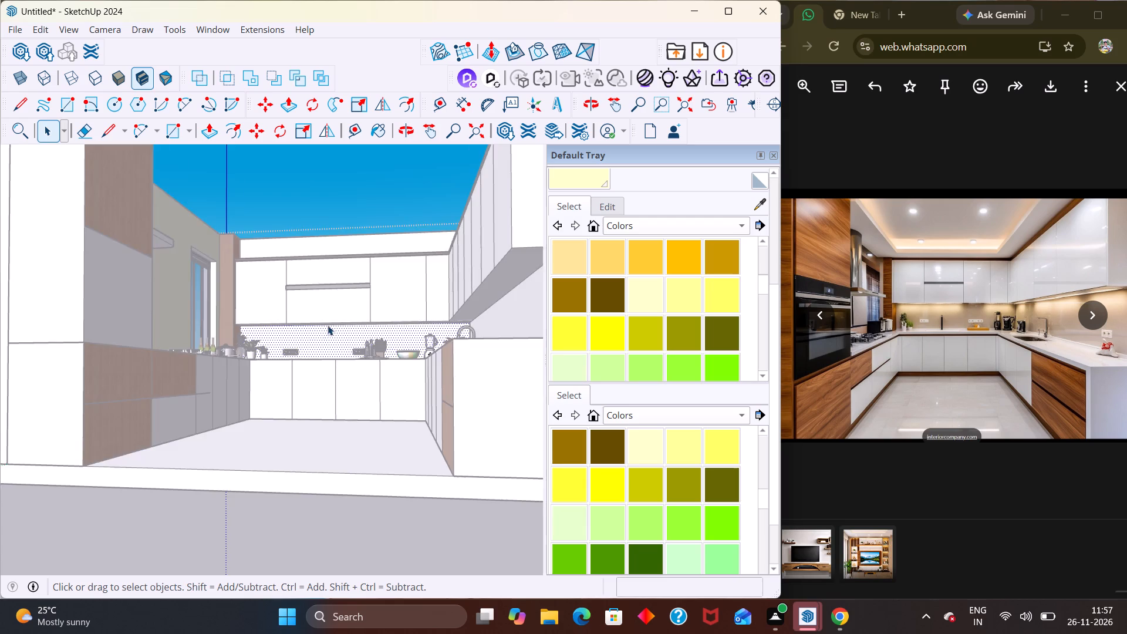
scroll(328, 326, down, 4)
triple_click(328, 339)
click(393, 224)
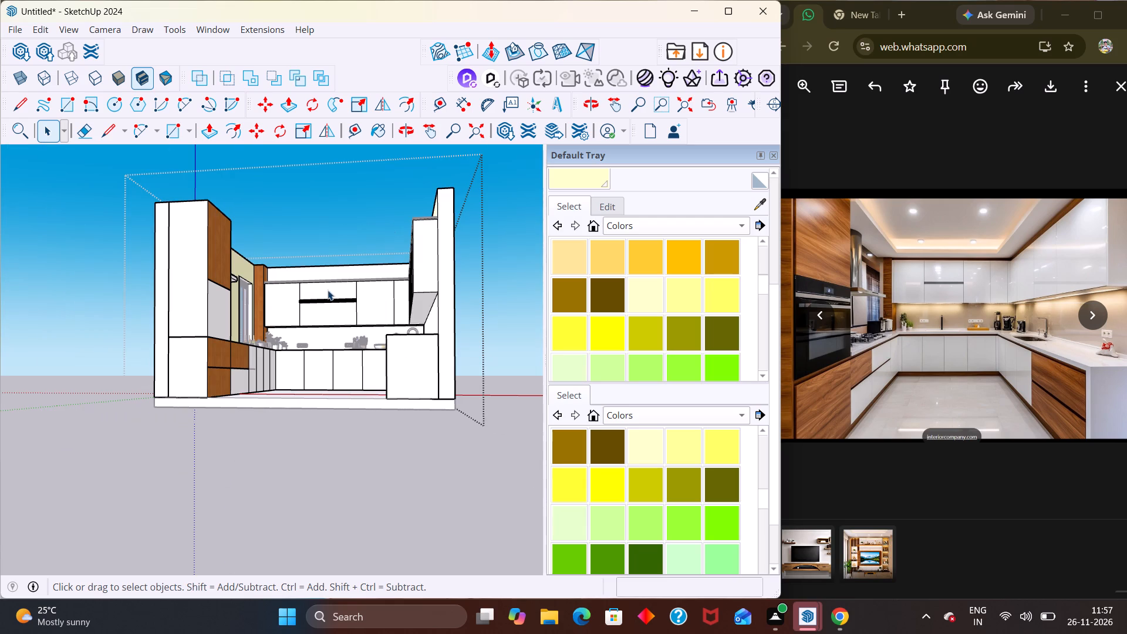
Select the back wall strip above the upper cabinets with its edges, and clear the selection.
double_click(328, 271)
scroll(327, 296, up, 3)
double_click(340, 263)
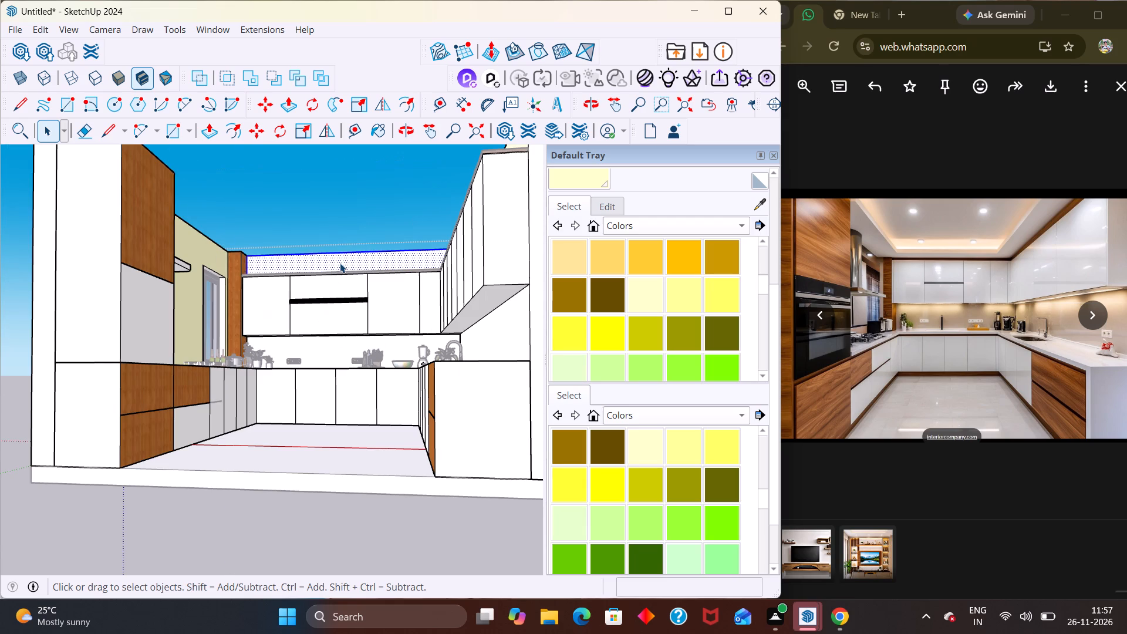
double_click(336, 271)
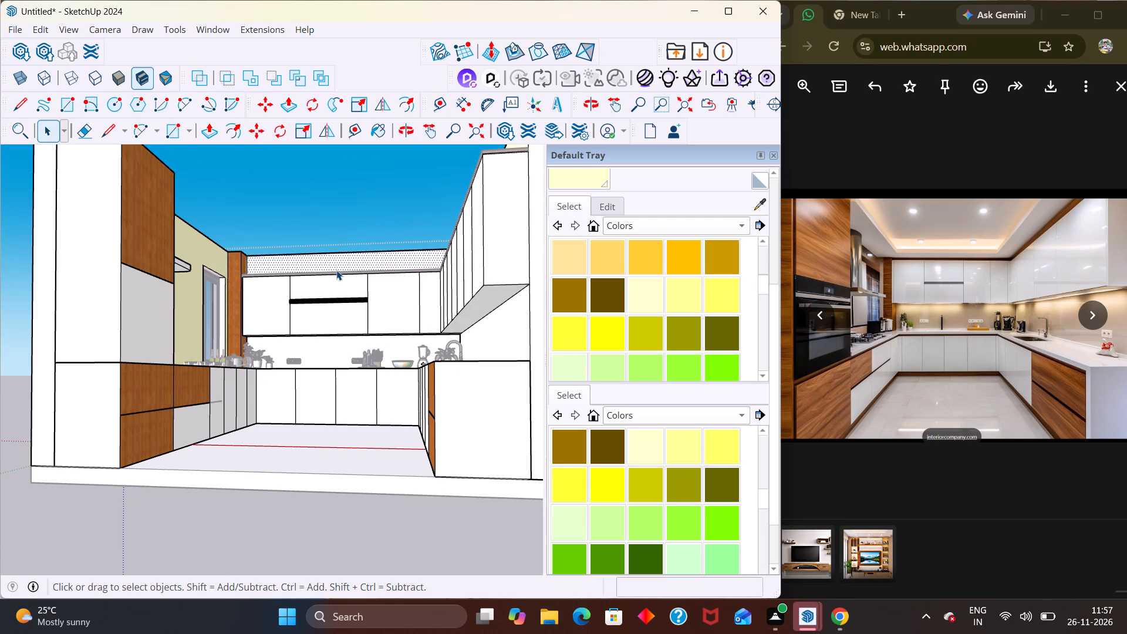
click(324, 233)
Try selecting the back wall's backsplash again from a higher view, and leave the room group.
scroll(310, 342, up, 3)
middle_drag(316, 348, 312, 423)
scroll(313, 420, down, 1)
middle_drag(312, 423, 312, 426)
click(357, 192)
double_click(333, 359)
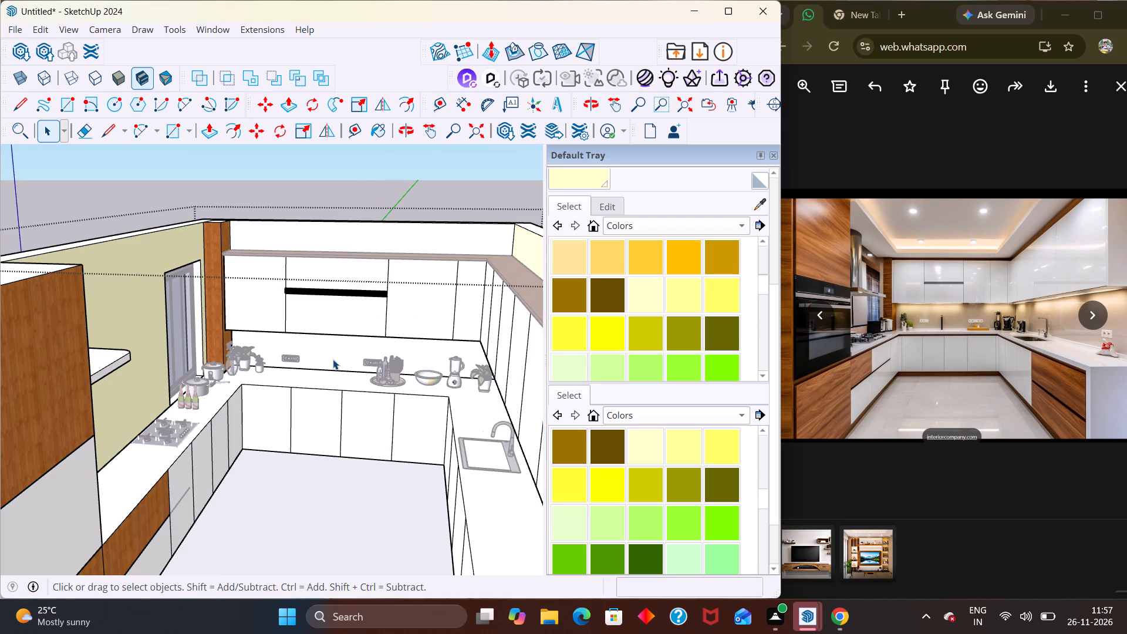
click(333, 359)
key(Escape)
click(361, 194)
scroll(343, 276, down, 2)
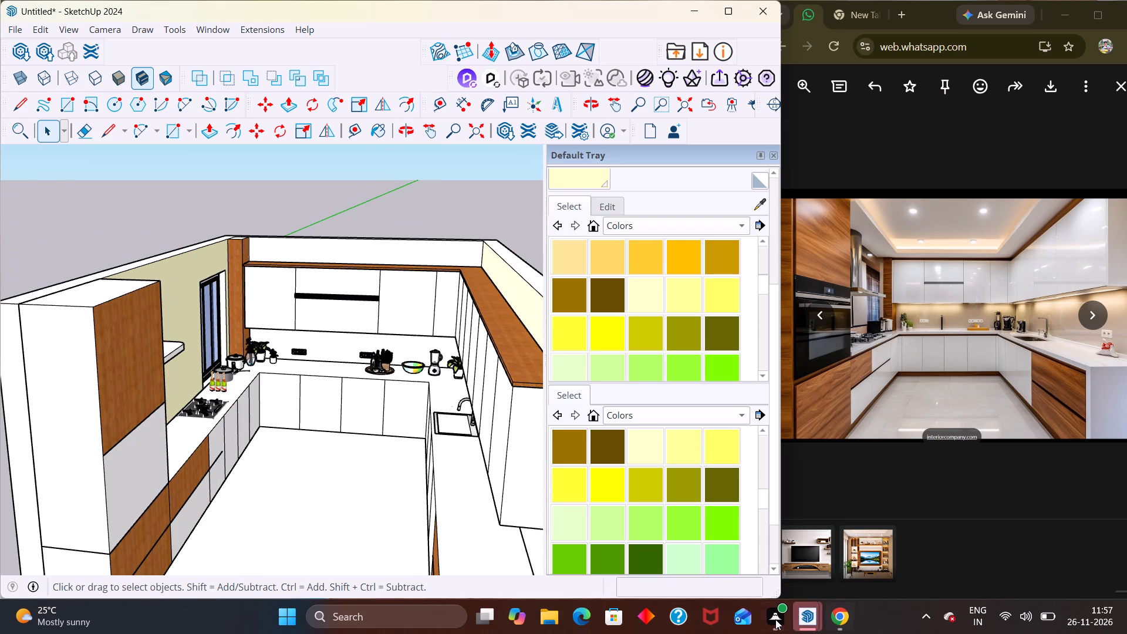
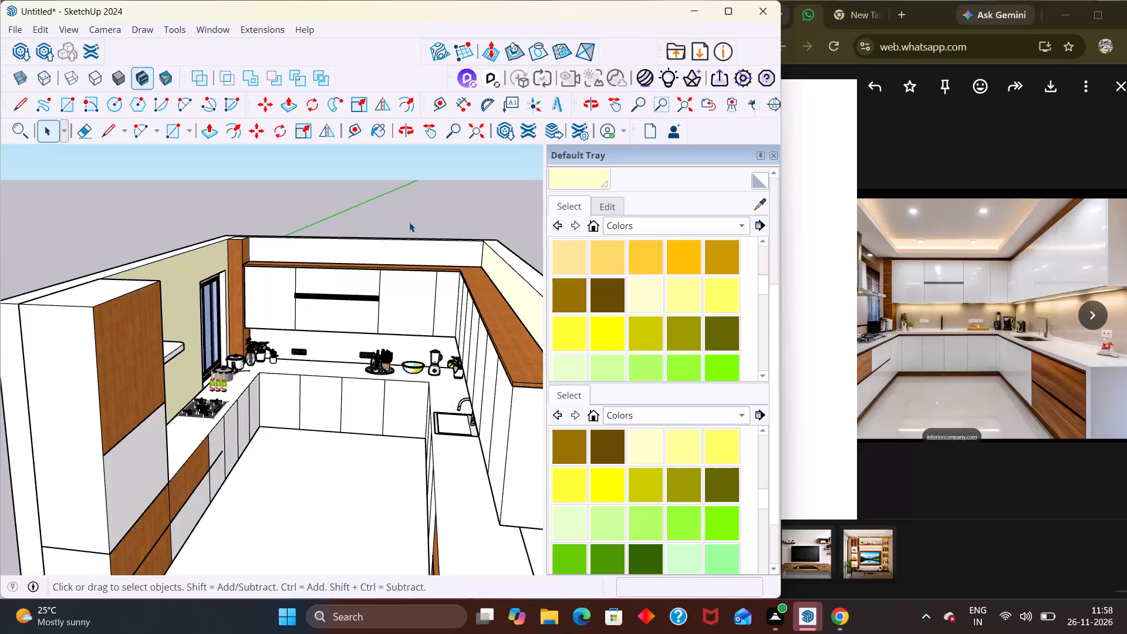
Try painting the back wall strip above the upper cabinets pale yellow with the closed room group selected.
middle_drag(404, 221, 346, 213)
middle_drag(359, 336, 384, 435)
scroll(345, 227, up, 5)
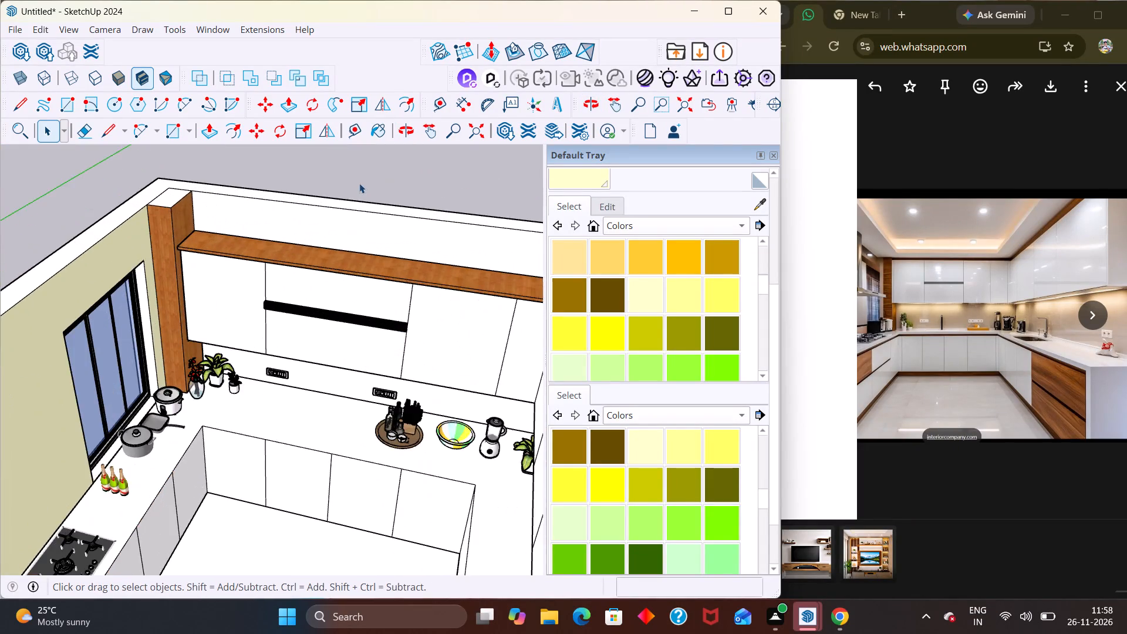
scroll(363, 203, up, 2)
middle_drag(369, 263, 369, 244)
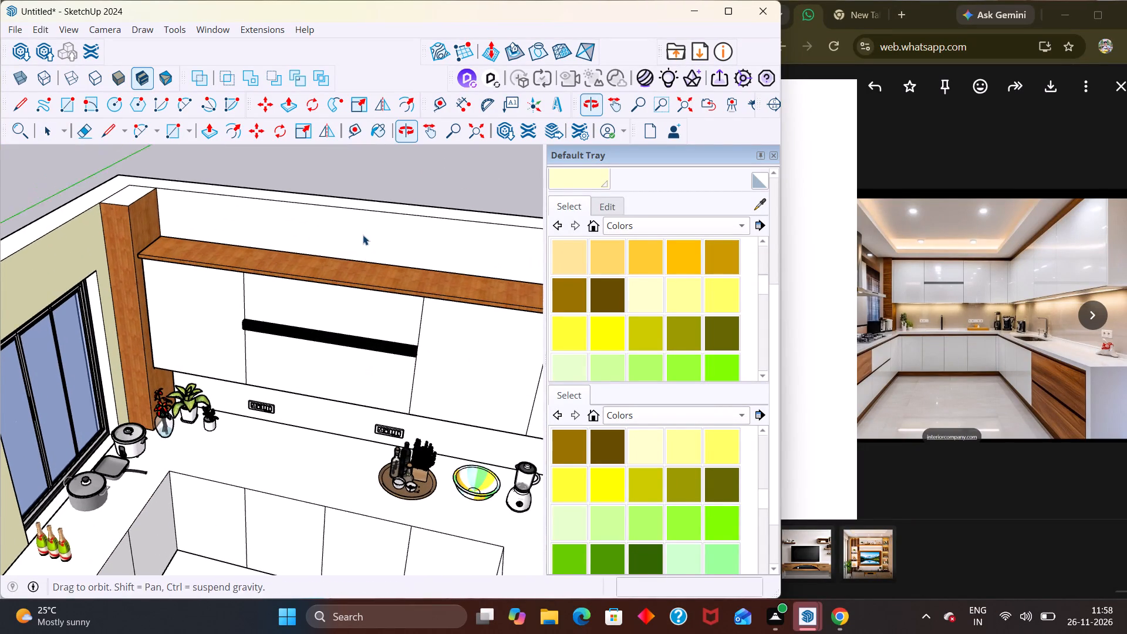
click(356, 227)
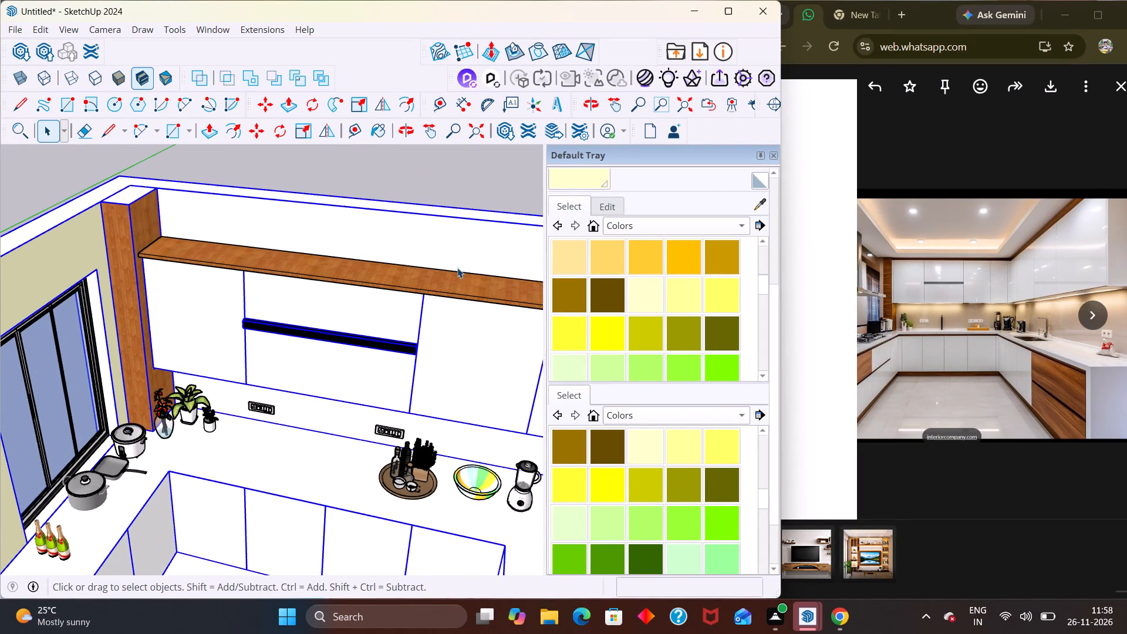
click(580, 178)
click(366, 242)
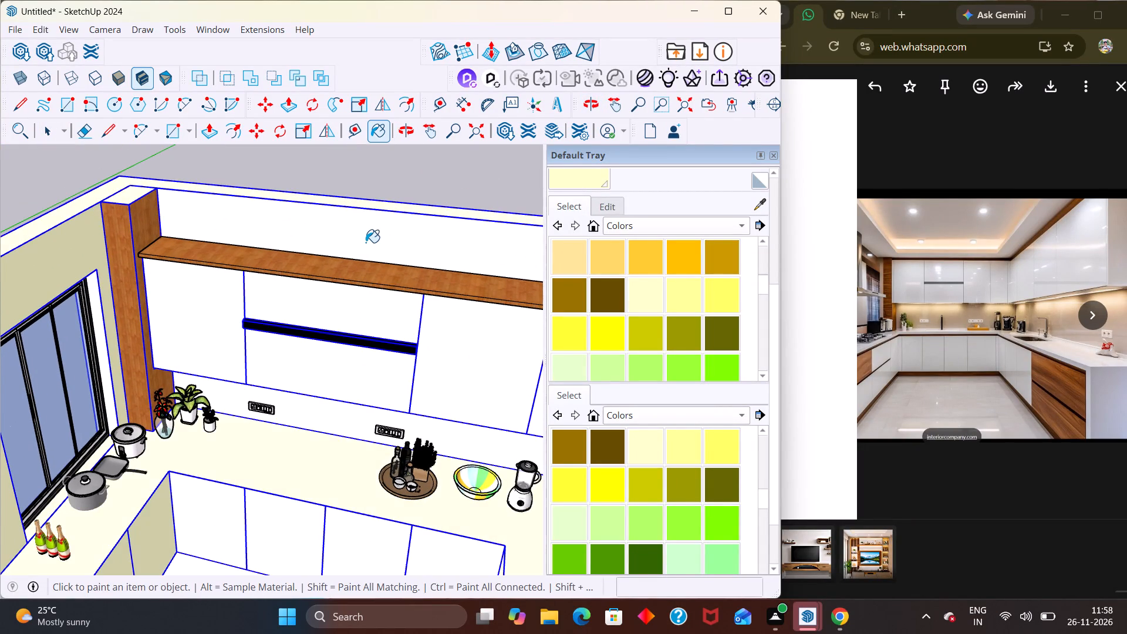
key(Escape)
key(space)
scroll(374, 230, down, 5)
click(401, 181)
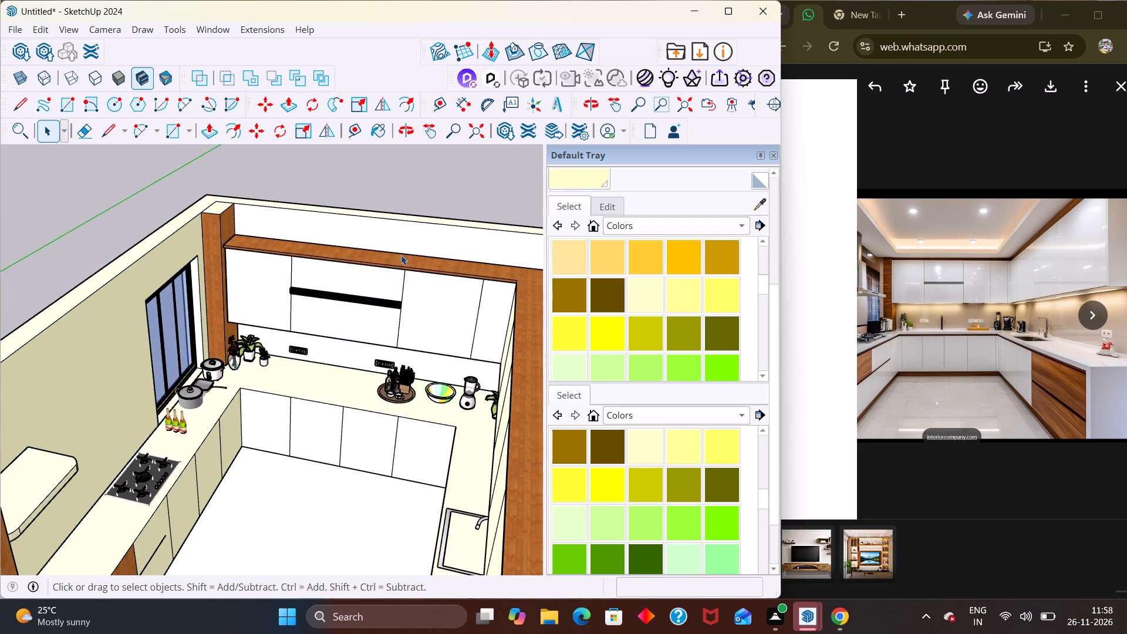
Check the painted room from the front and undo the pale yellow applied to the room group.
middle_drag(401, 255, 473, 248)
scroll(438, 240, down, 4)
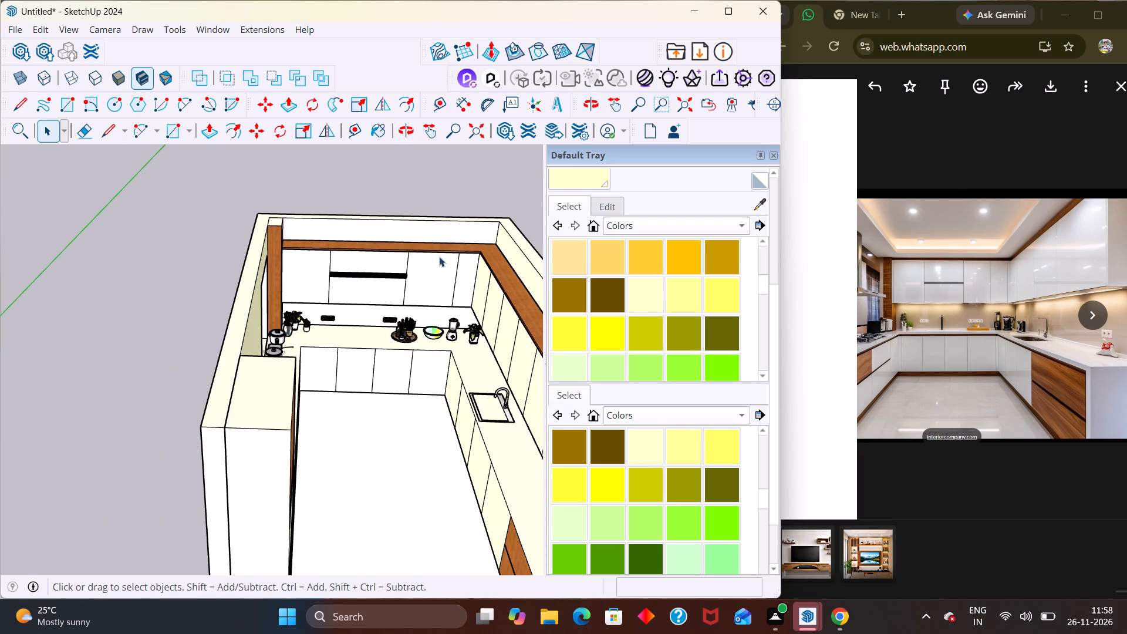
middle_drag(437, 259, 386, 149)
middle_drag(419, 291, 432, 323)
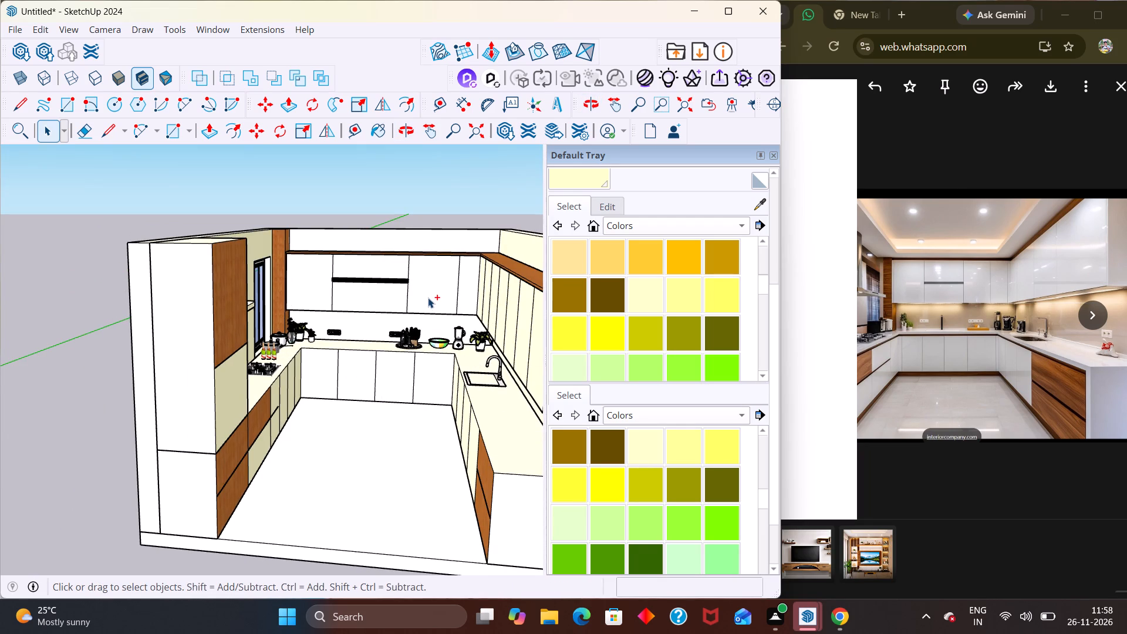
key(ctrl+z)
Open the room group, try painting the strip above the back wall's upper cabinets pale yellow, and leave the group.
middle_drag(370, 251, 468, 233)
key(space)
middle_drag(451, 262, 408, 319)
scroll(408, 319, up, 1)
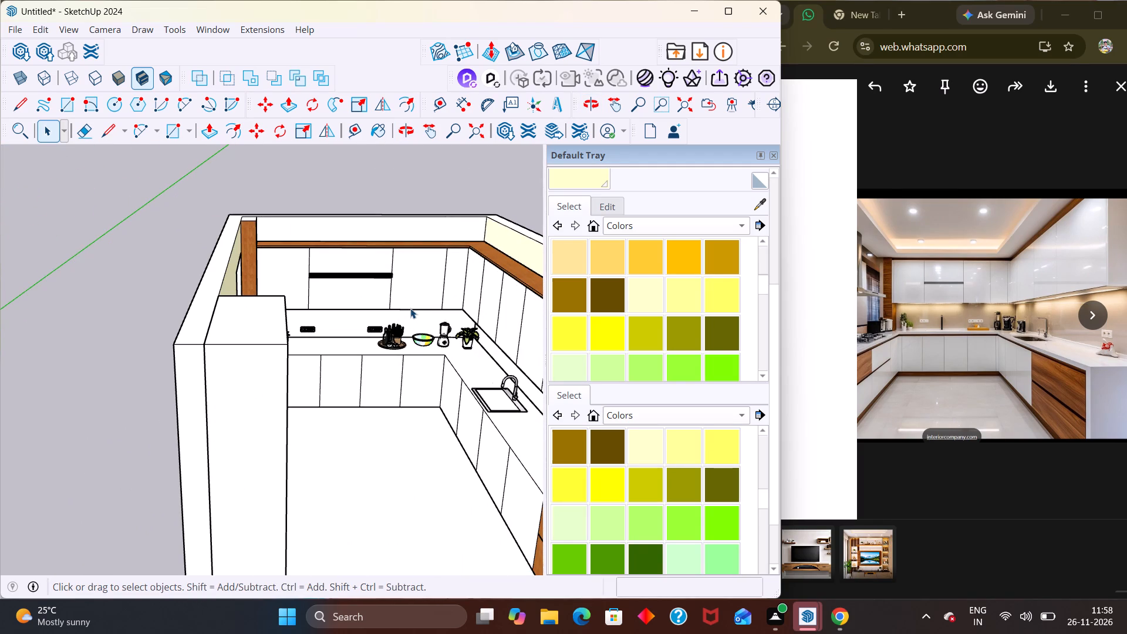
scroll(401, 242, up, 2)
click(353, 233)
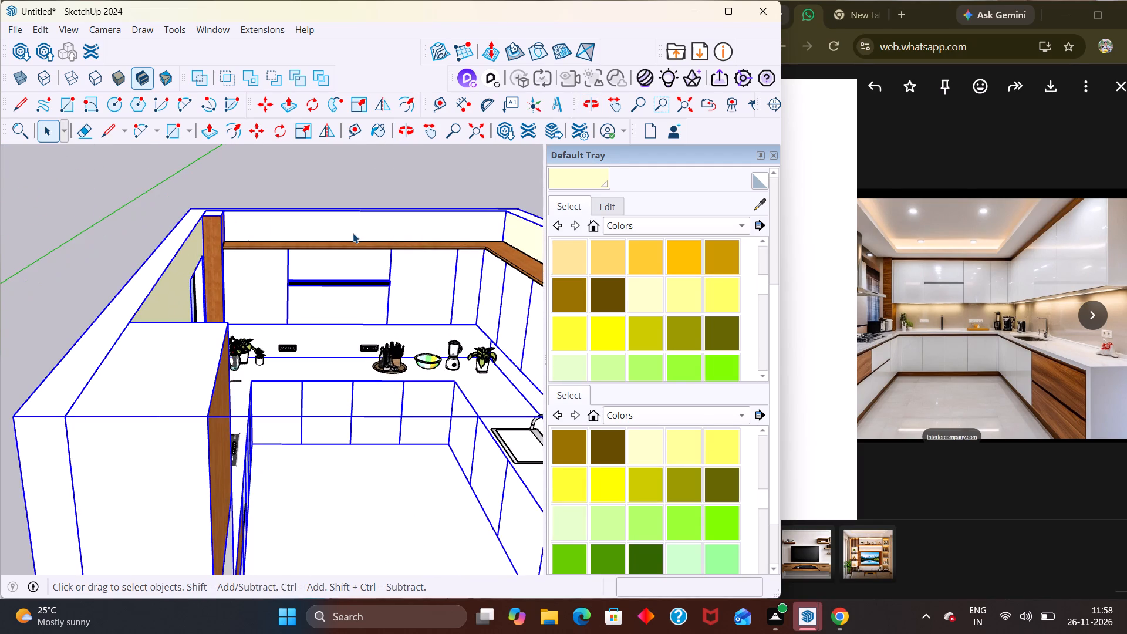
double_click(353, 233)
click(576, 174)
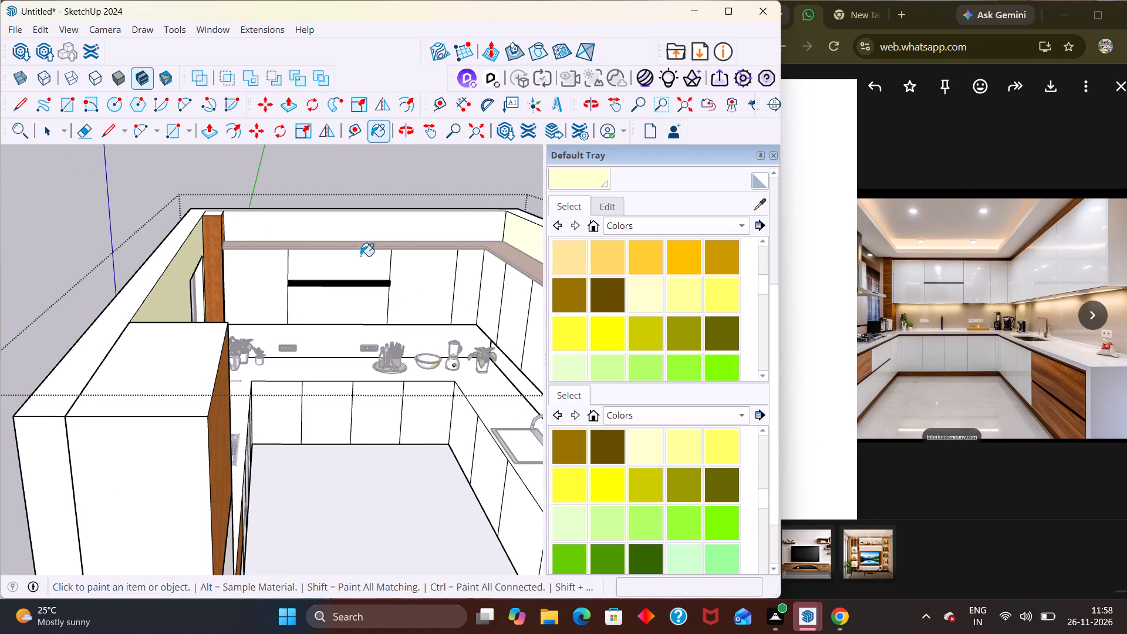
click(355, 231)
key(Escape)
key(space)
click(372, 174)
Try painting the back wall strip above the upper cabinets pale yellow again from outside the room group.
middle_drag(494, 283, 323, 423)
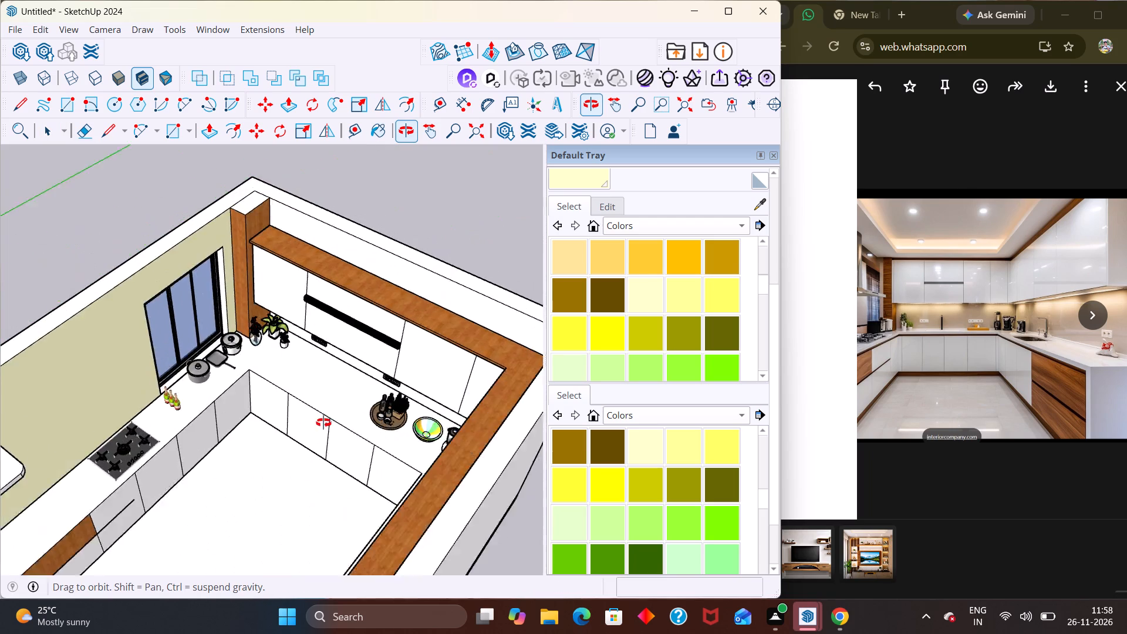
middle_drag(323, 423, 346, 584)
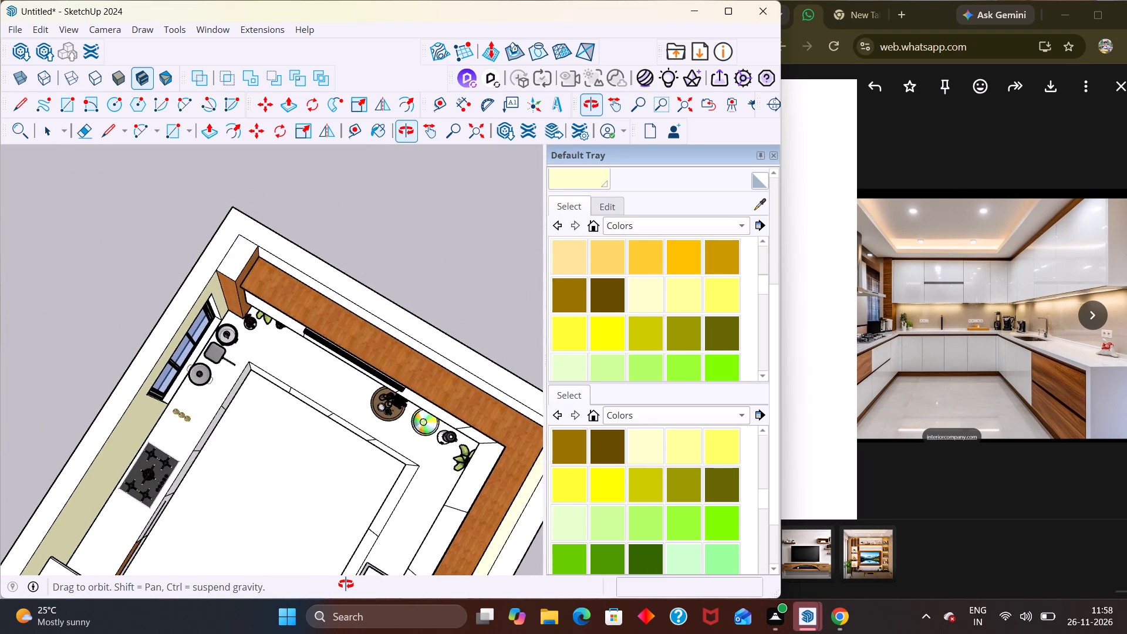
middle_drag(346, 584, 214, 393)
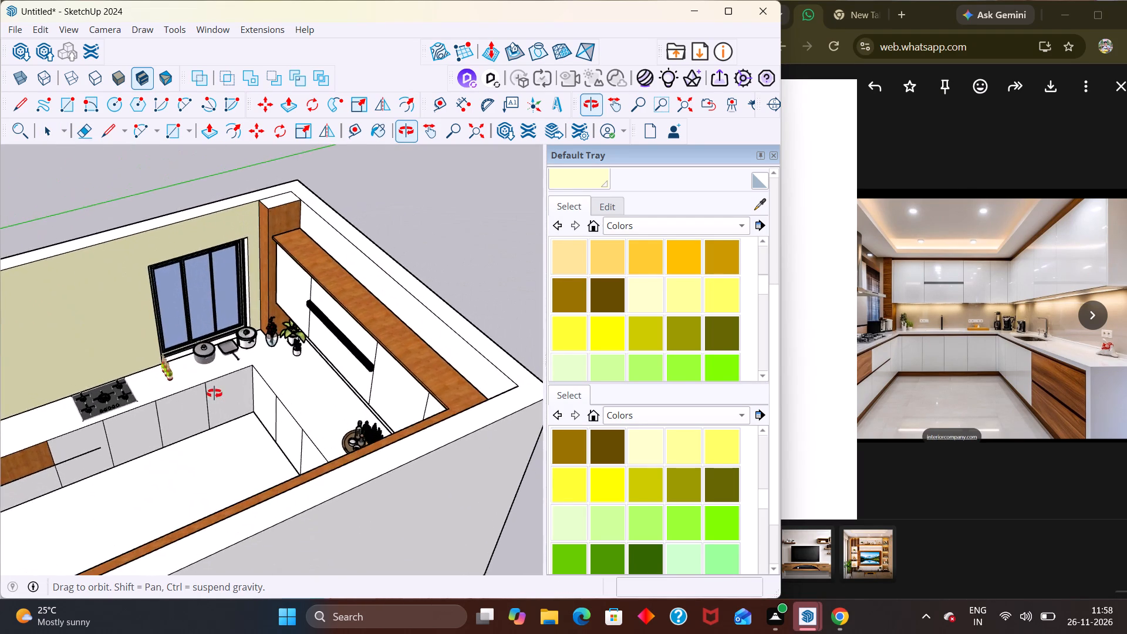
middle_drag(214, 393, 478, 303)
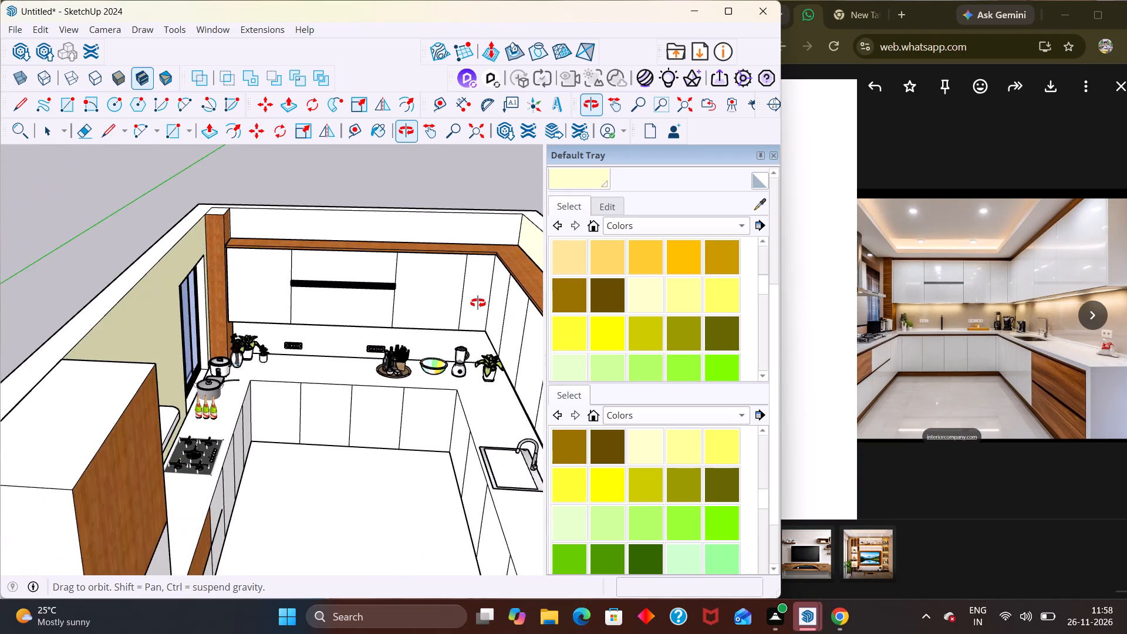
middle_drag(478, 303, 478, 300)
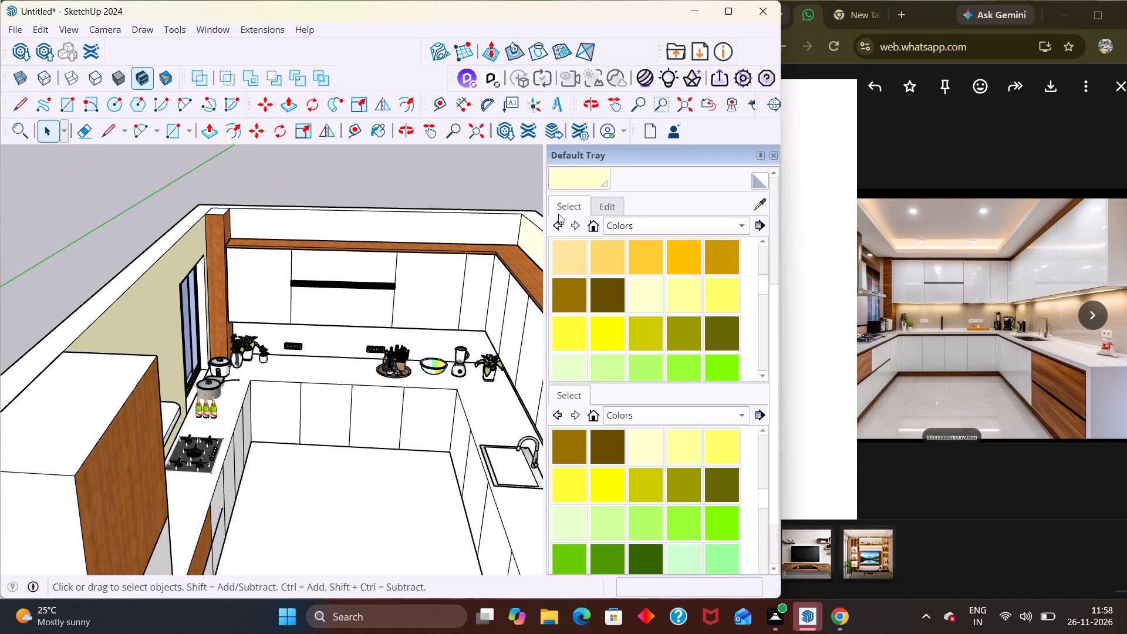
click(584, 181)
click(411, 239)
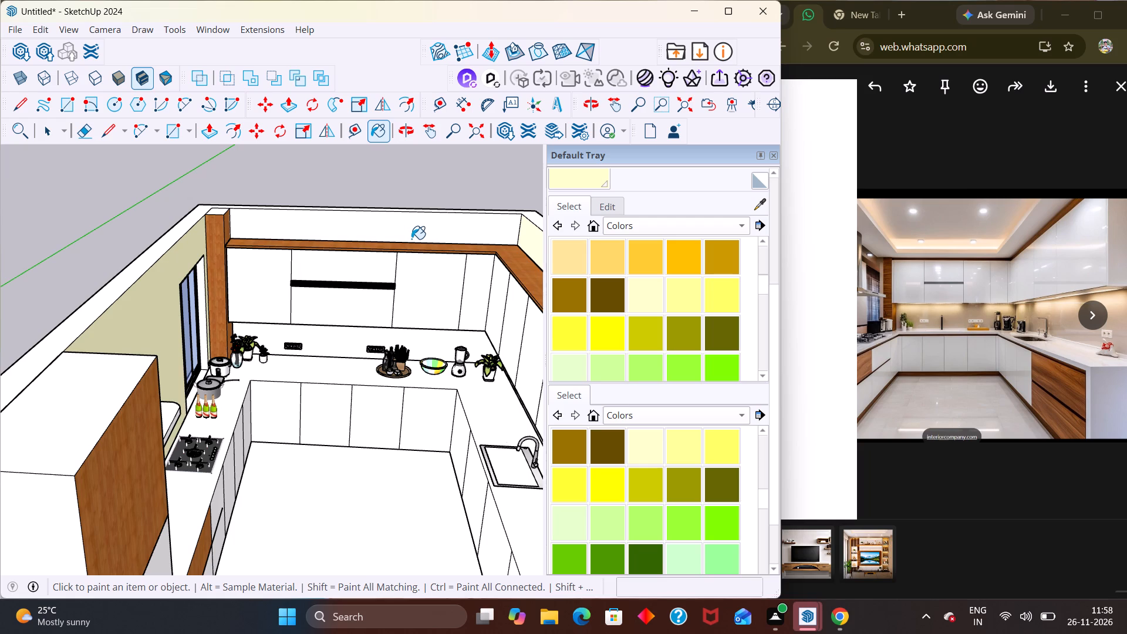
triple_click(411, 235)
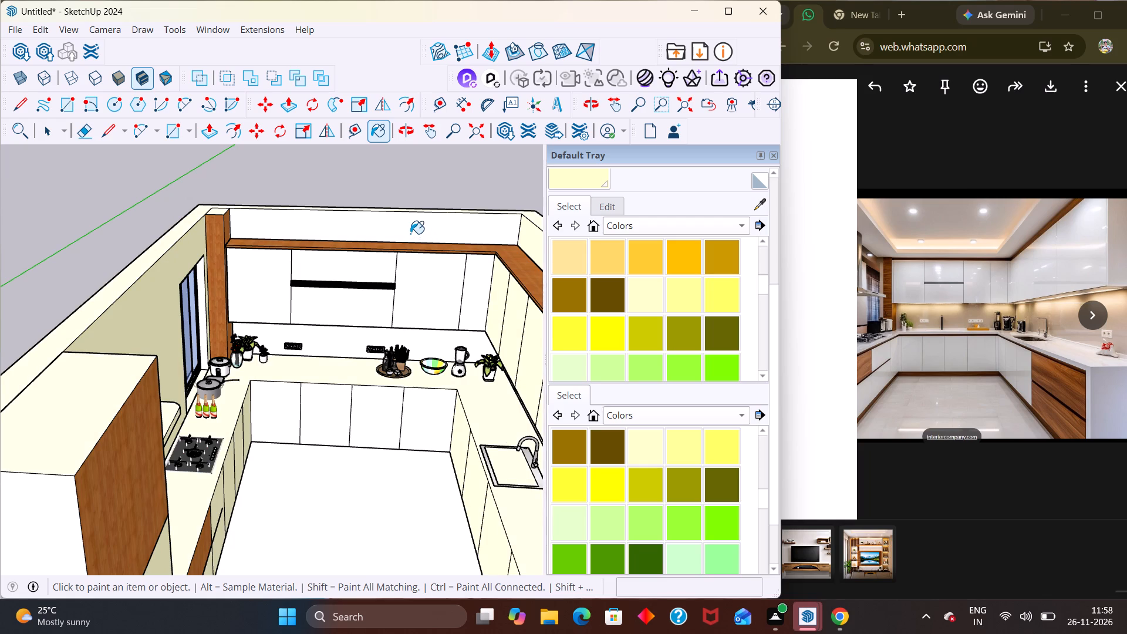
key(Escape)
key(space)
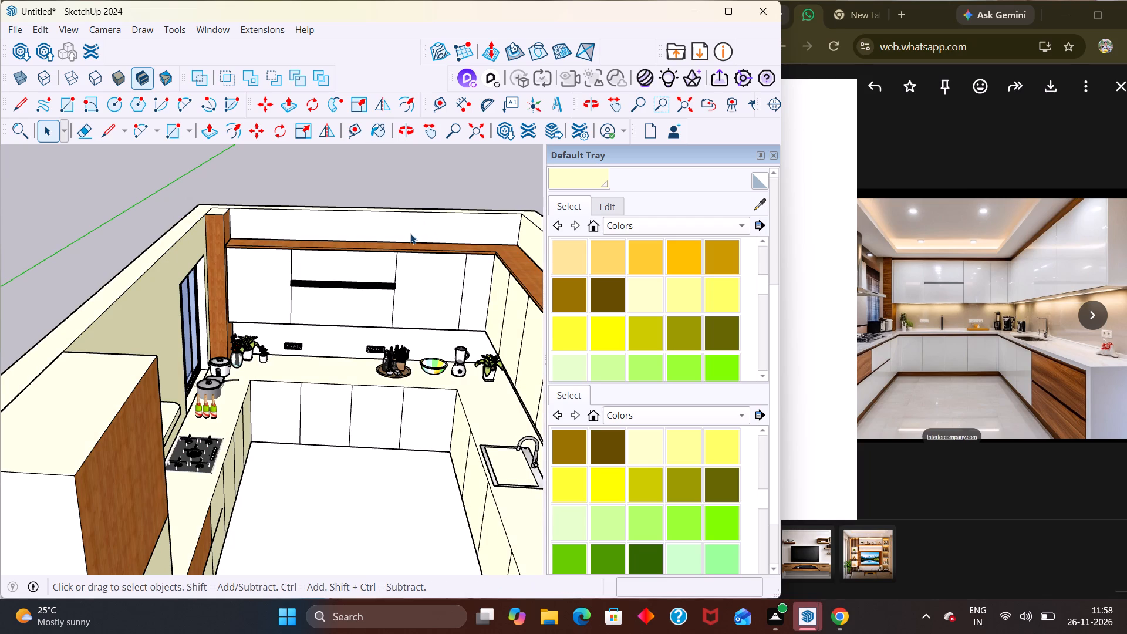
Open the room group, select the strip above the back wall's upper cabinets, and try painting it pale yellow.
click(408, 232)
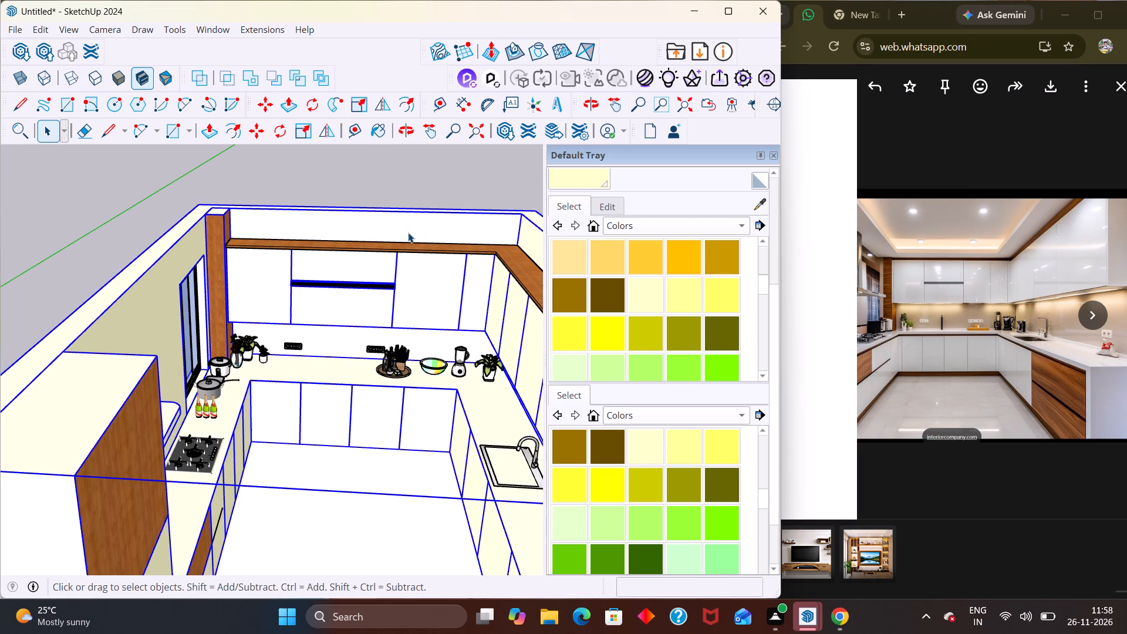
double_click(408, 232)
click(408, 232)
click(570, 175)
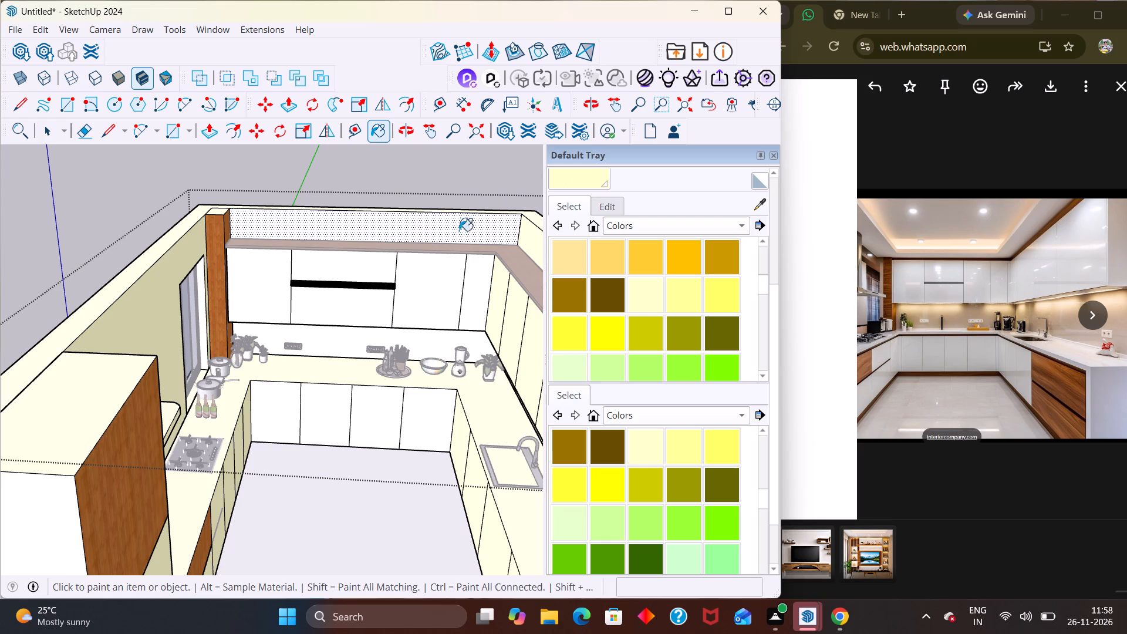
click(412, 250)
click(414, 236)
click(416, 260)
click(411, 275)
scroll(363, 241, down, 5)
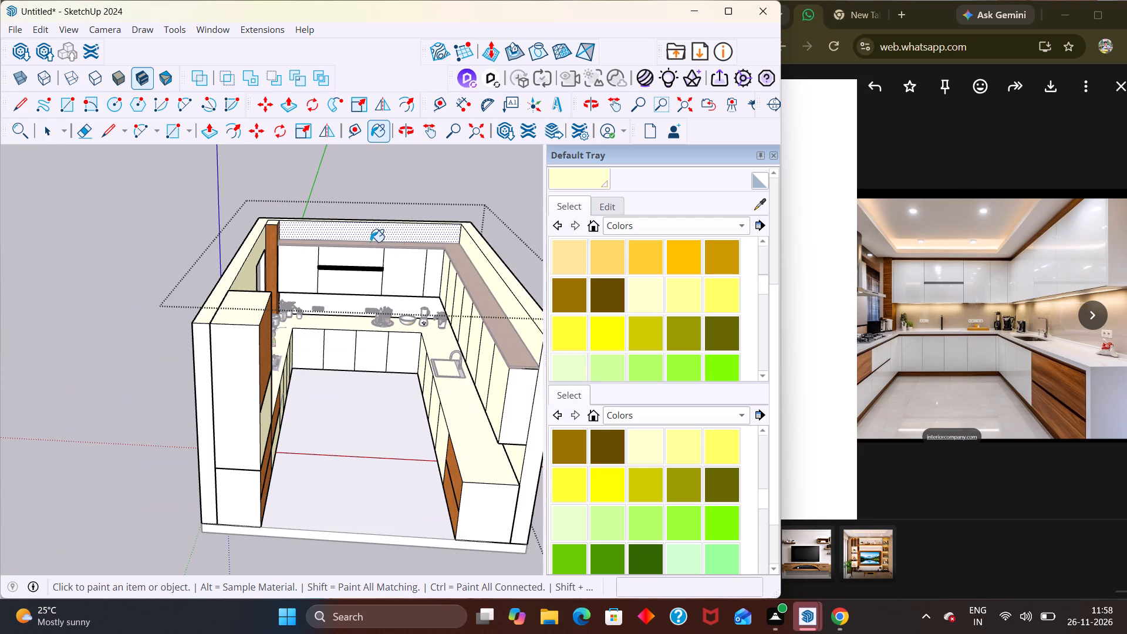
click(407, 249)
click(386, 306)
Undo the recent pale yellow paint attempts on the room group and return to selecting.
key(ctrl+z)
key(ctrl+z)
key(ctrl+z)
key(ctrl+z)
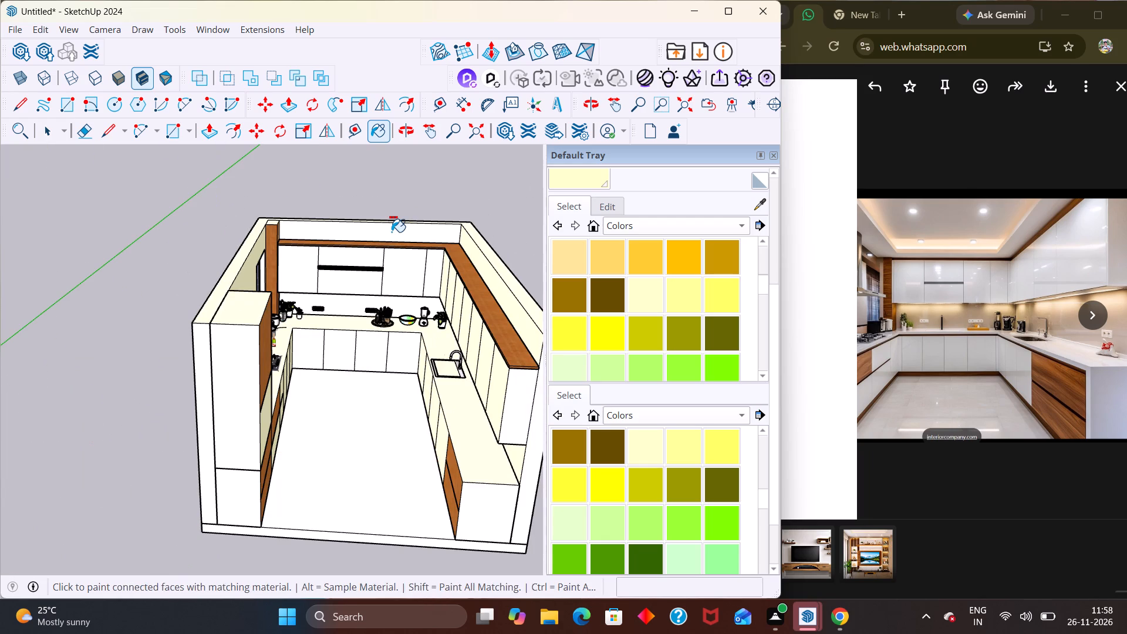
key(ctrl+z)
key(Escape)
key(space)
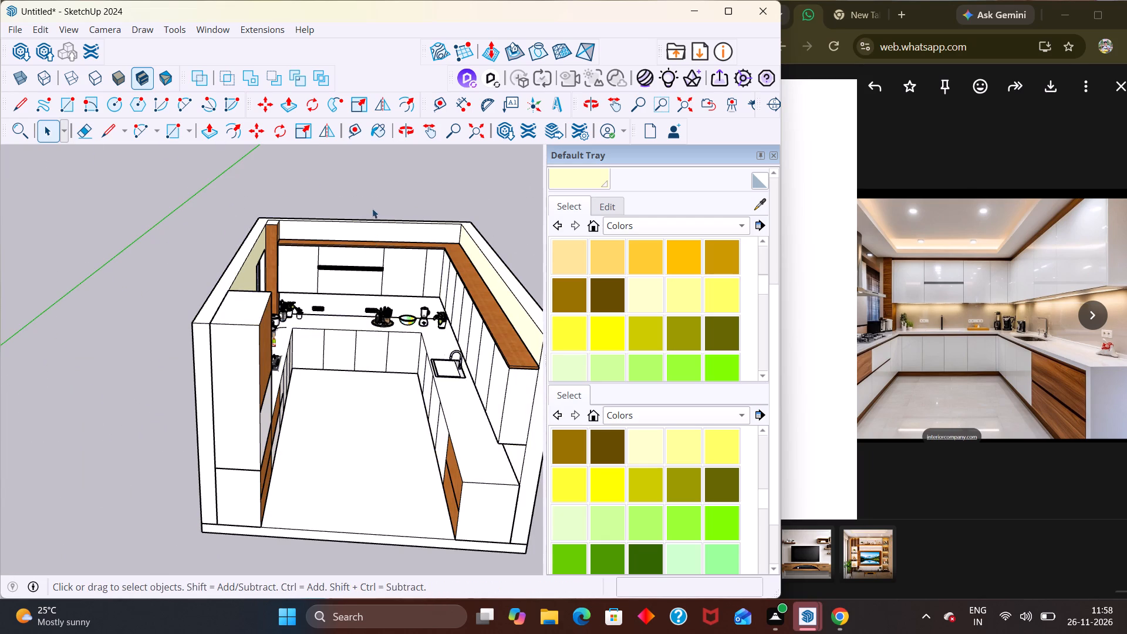
Examine the kitchen's walls, cabinets and backsplash from low, front and overhead views.
middle_drag(385, 304, 389, 180)
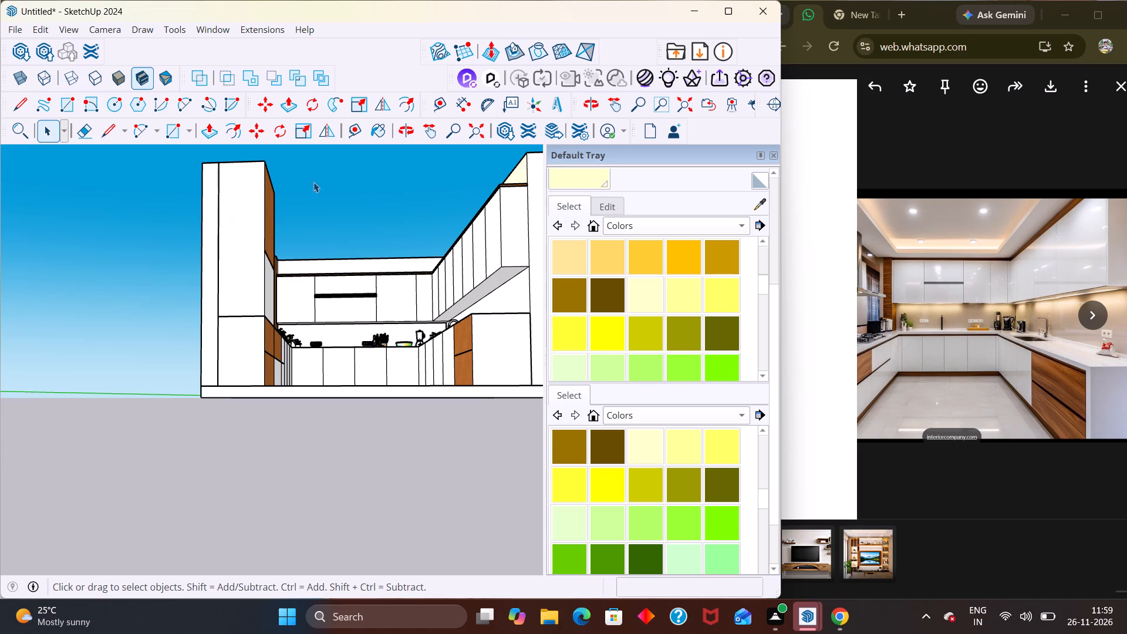
scroll(288, 247, down, 3)
middle_drag(355, 292, 356, 400)
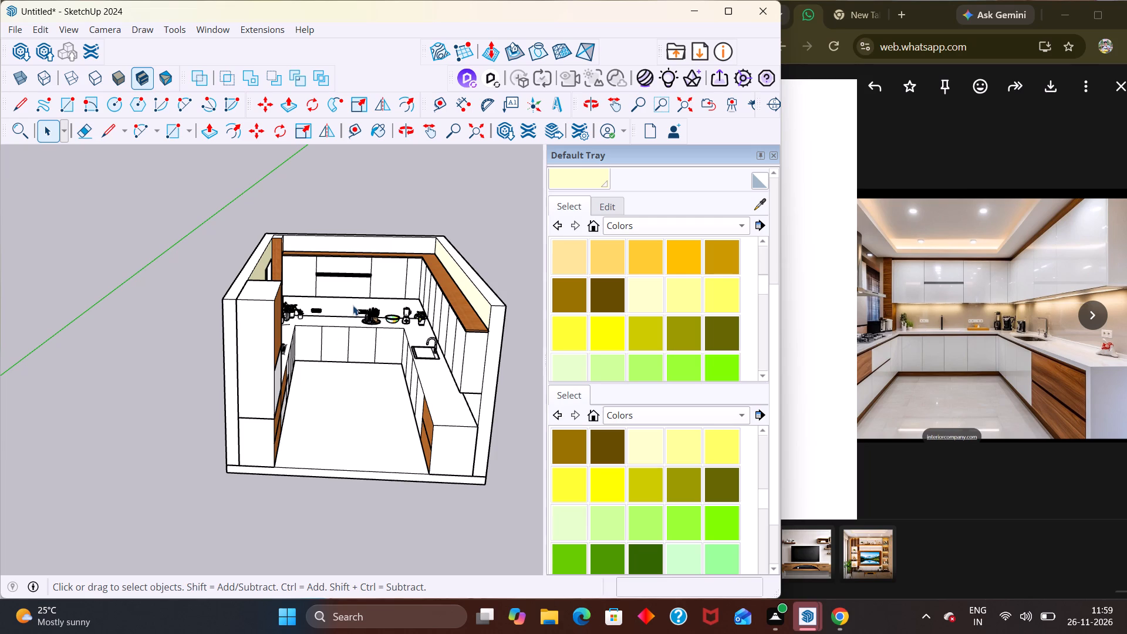
middle_drag(345, 319, 343, 387)
middle_drag(329, 415, 320, 506)
scroll(339, 332, down, 1)
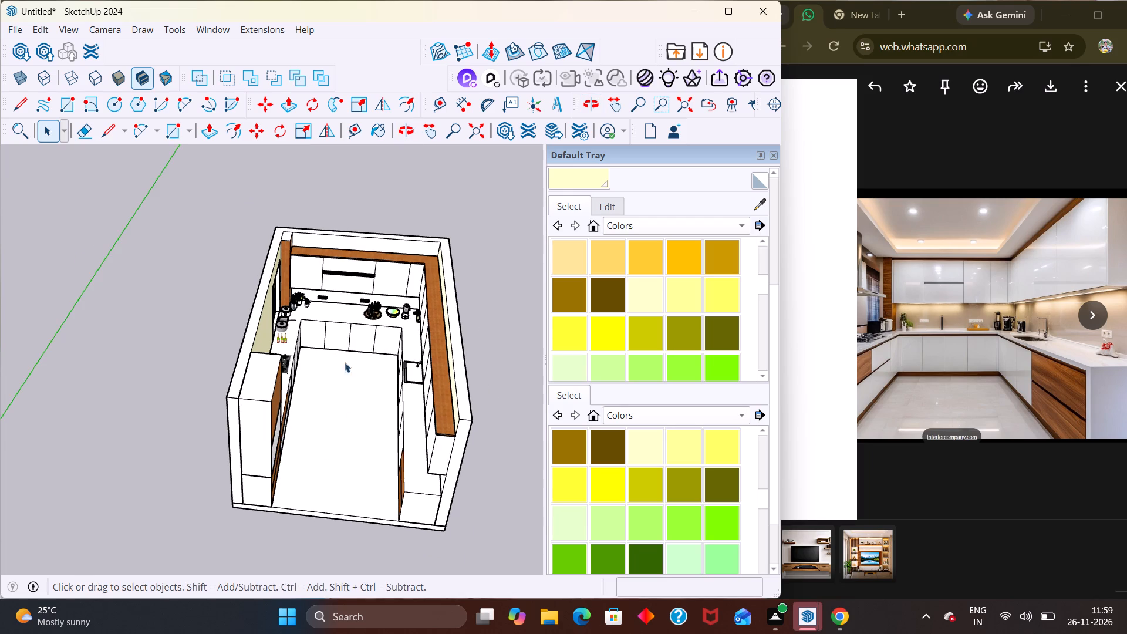
middle_drag(359, 473, 359, 457)
scroll(346, 335, up, 1)
middle_drag(346, 335, 347, 198)
middle_drag(349, 342, 357, 271)
scroll(349, 342, up, 1)
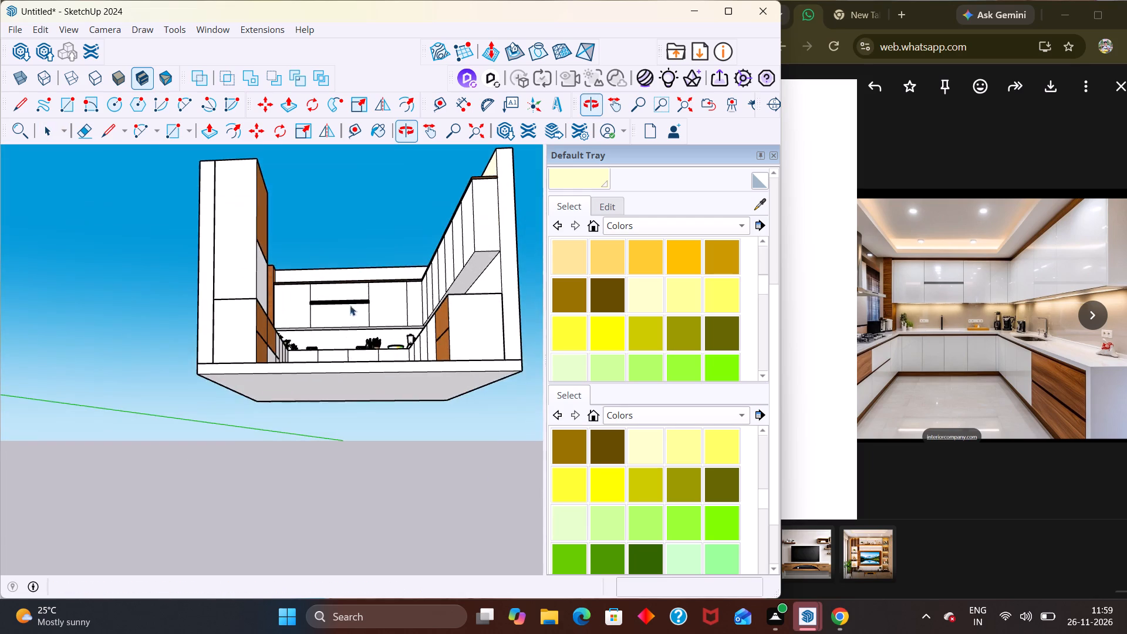
scroll(340, 358, up, 3)
middle_drag(334, 332, 337, 483)
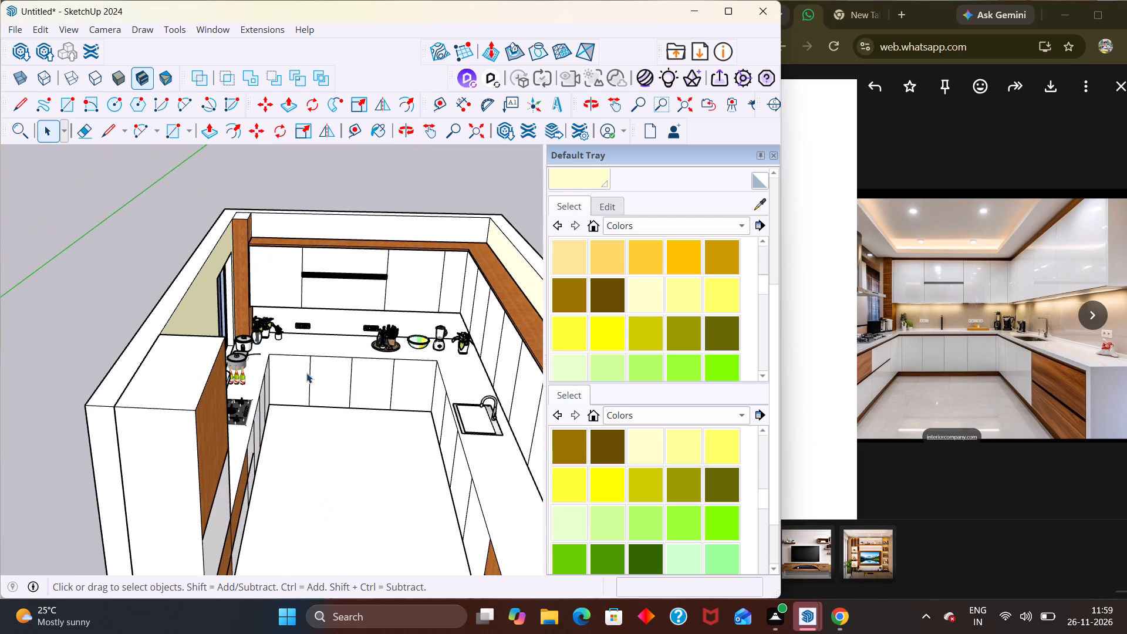
scroll(299, 338, down, 1)
scroll(300, 335, up, 3)
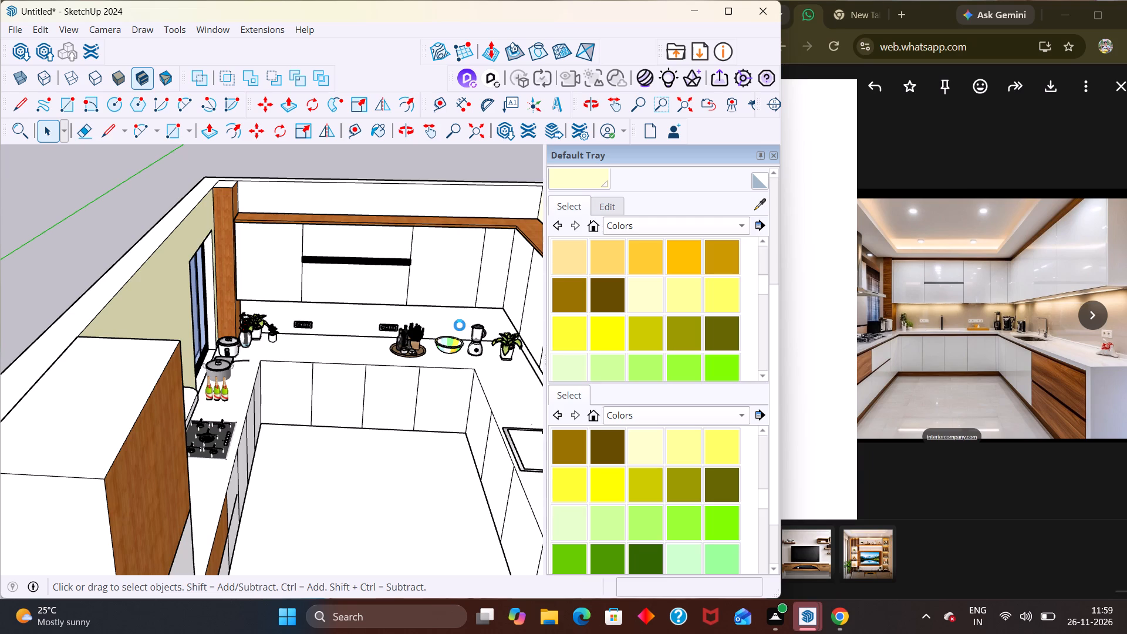
Apply the pale yellow color to the back wall's backsplash area from outside the room group.
click(570, 186)
click(566, 177)
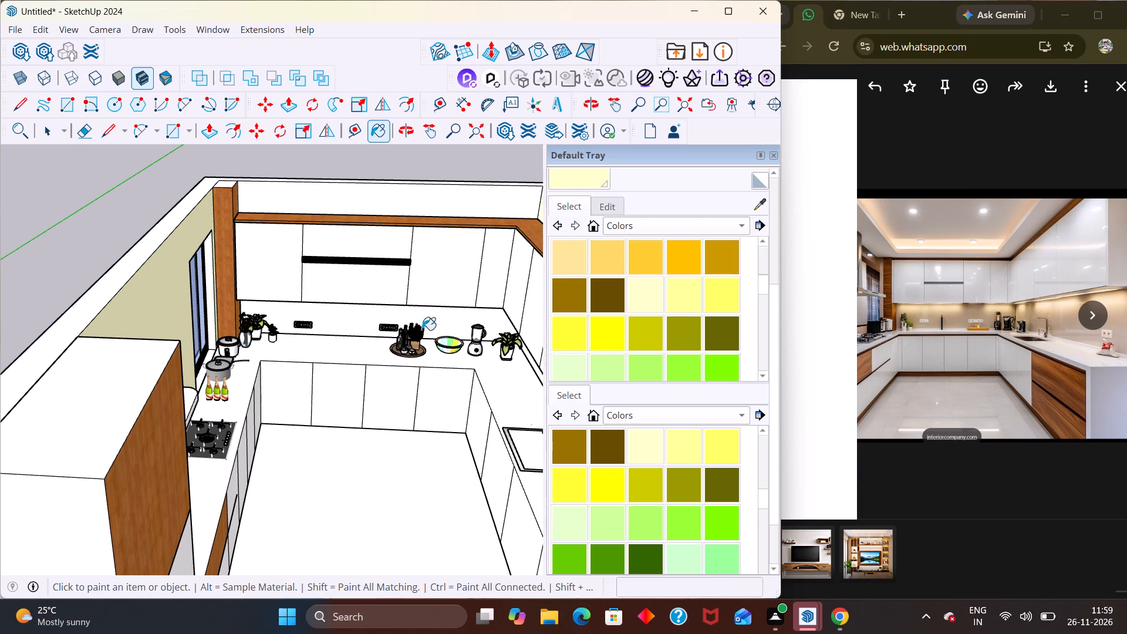
click(334, 322)
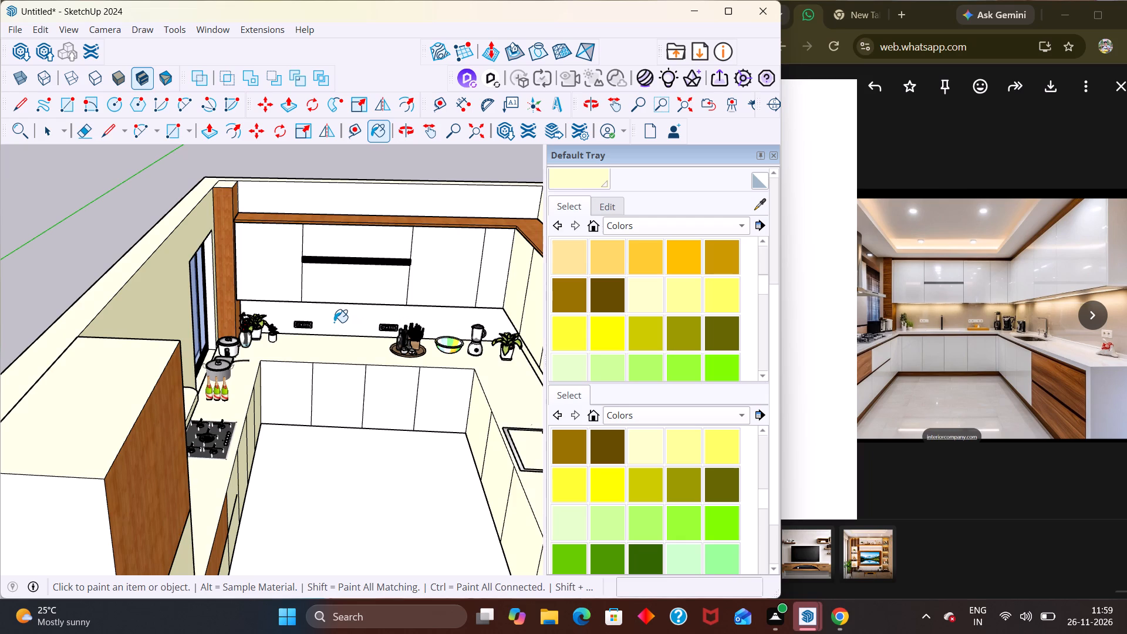
Undo the pale yellow paint applied to the back wall's backsplash area and return to selecting.
key(ctrl+z)
key(space)
scroll(333, 292, down, 5)
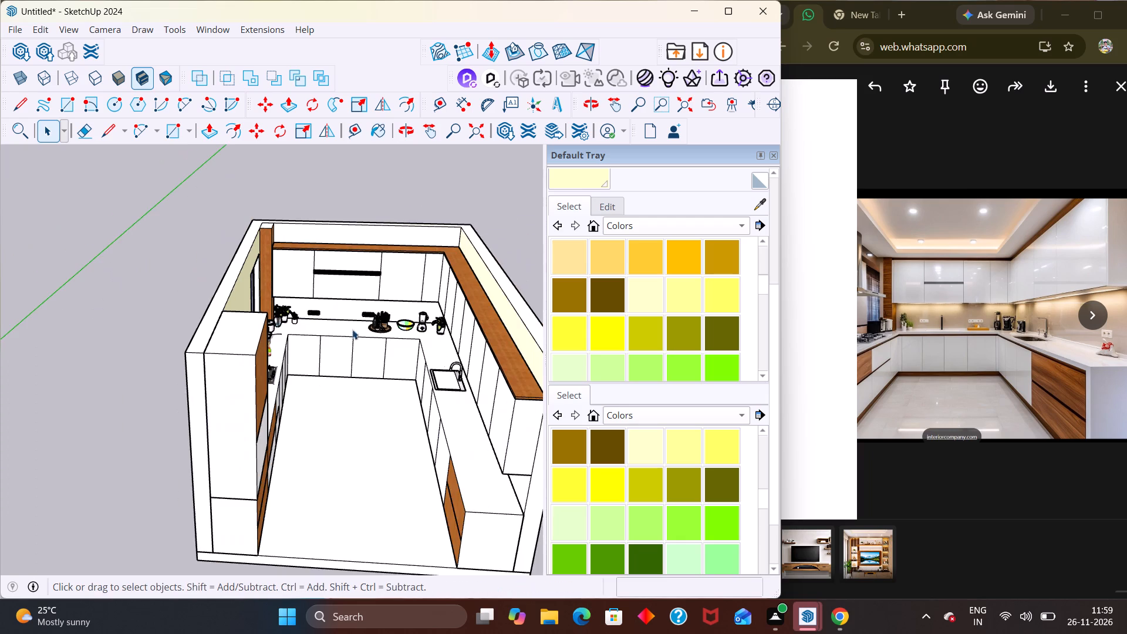
key(Escape)
Examine the kitchen's back wall, upper cabinets, countertops and window wall from front and overhead views.
middle_drag(368, 400, 357, 326)
scroll(357, 326, up, 2)
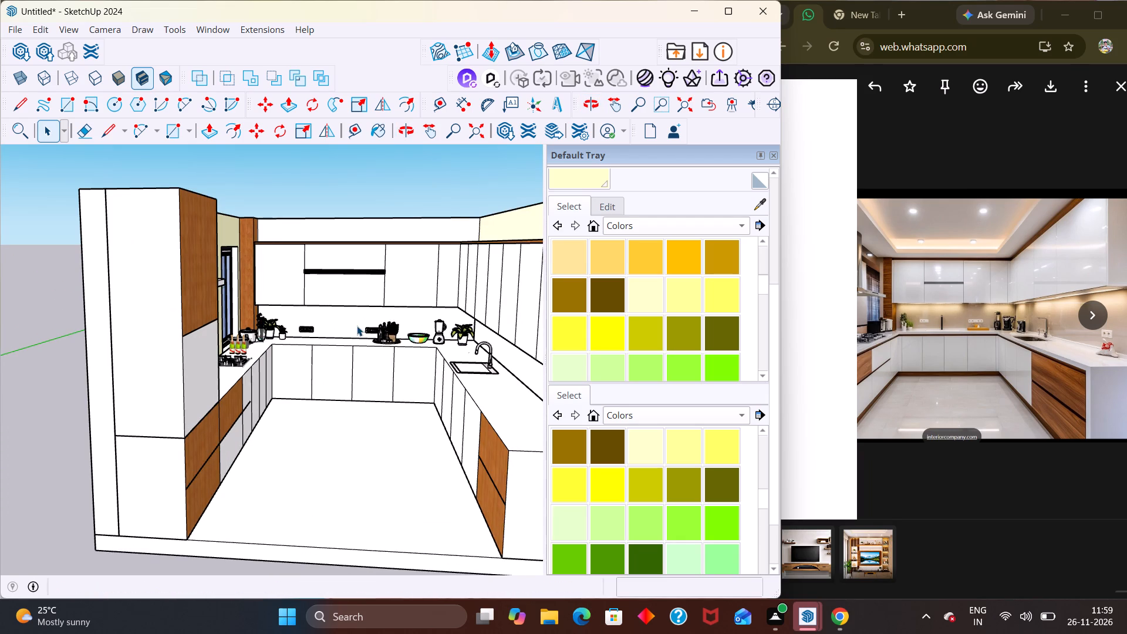
middle_drag(259, 341, 298, 470)
scroll(306, 417, down, 3)
middle_drag(311, 416, 280, 472)
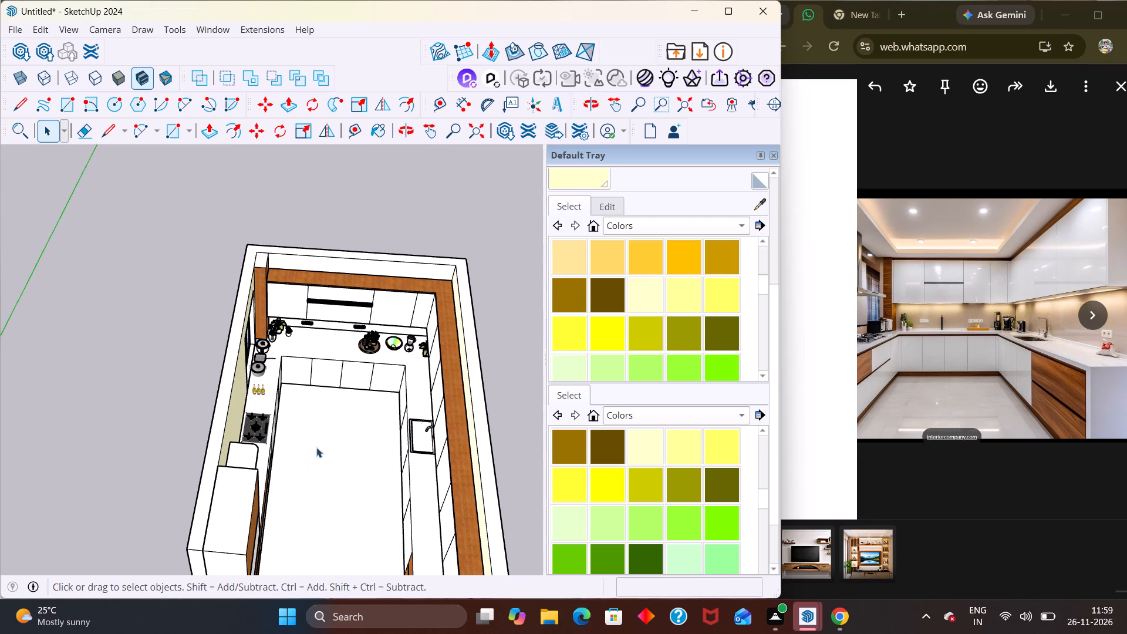
middle_drag(313, 447, 209, 409)
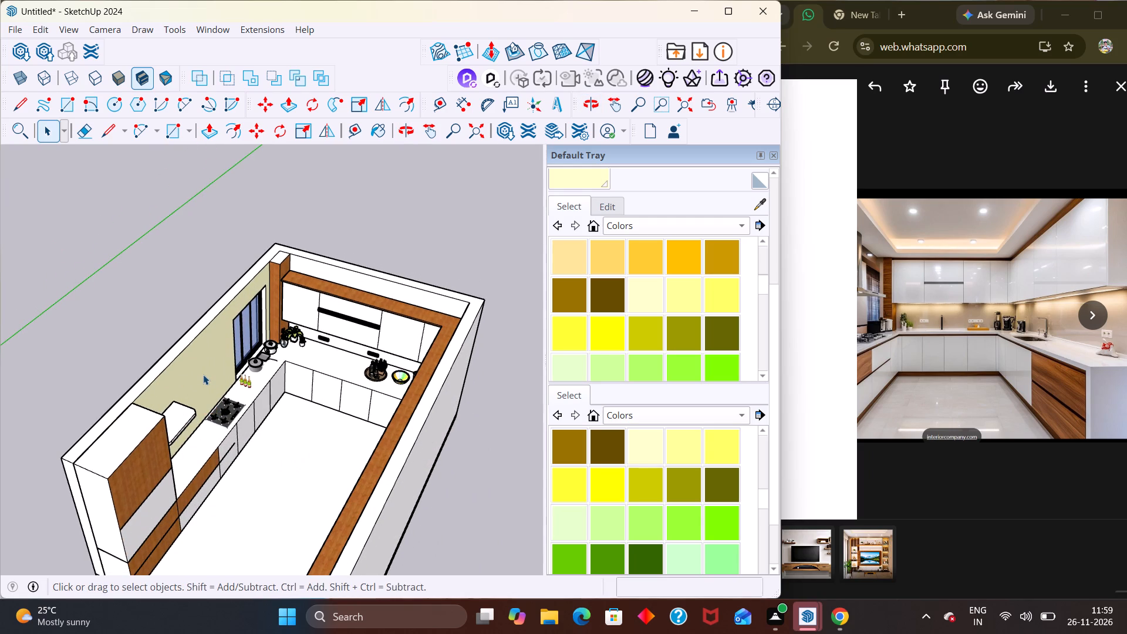
middle_drag(205, 377, 301, 392)
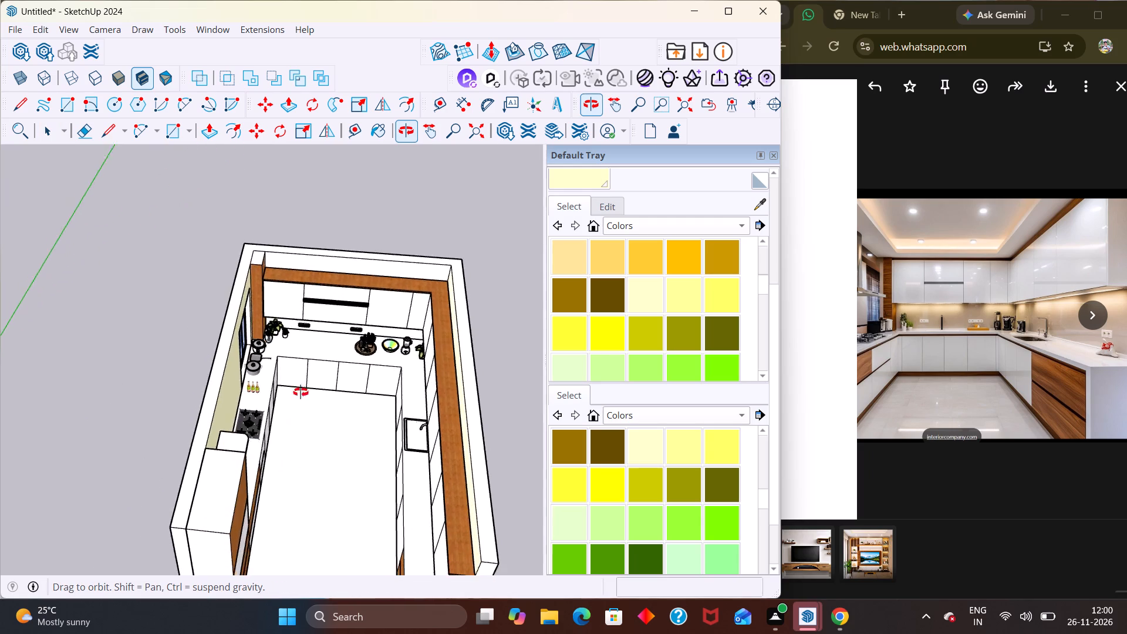
middle_drag(301, 392, 275, 248)
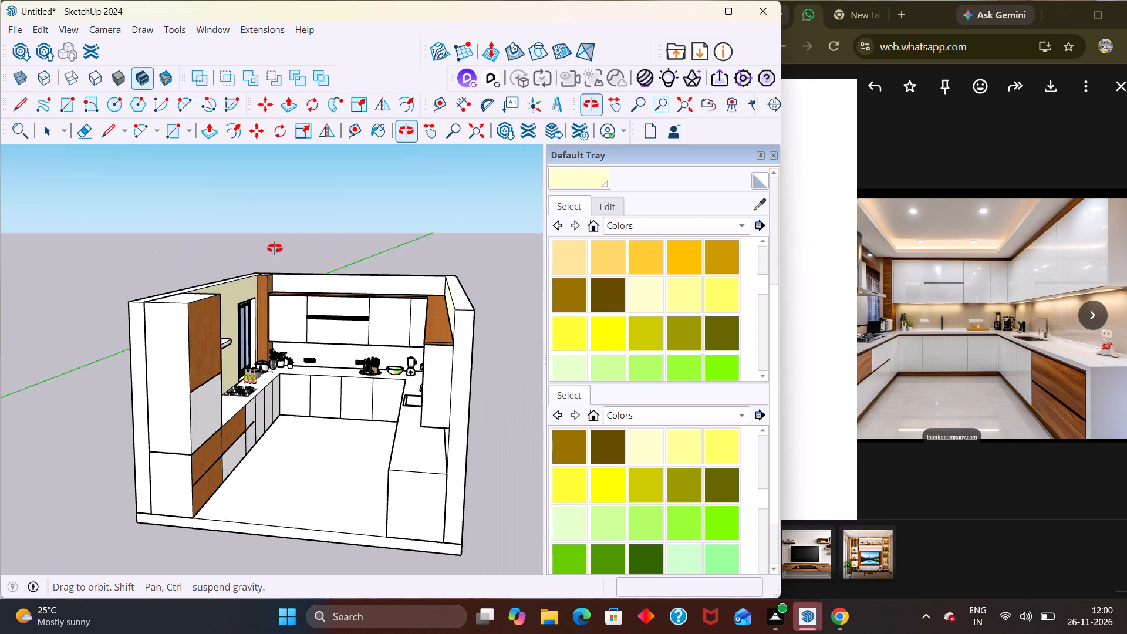
middle_drag(275, 248, 279, 270)
middle_drag(340, 339, 310, 374)
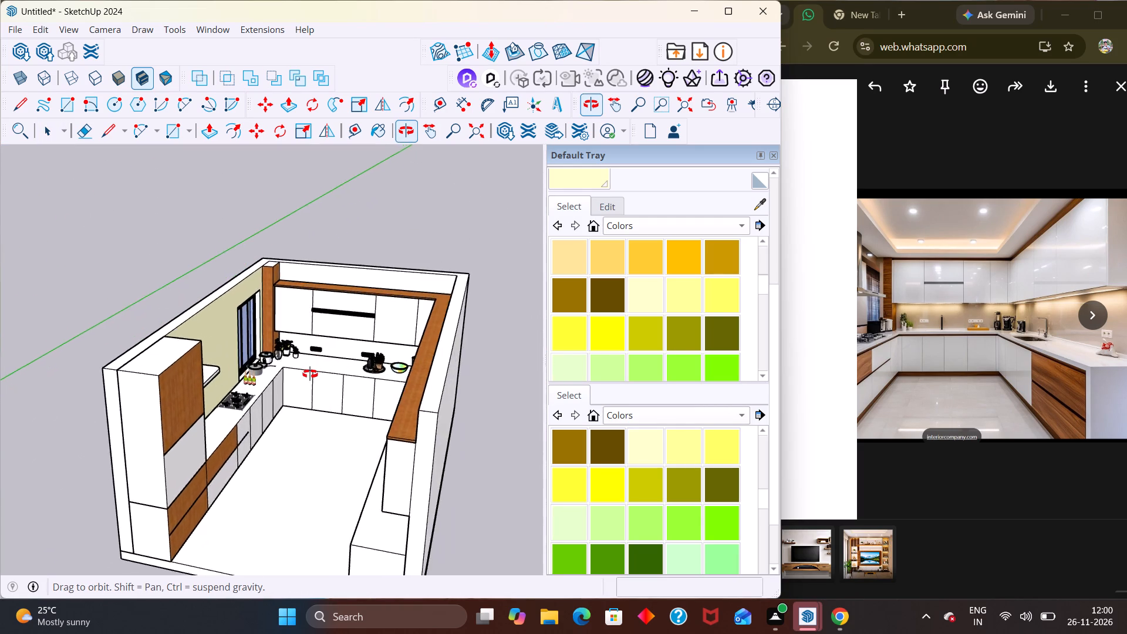
middle_drag(310, 374, 362, 303)
scroll(352, 323, up, 3)
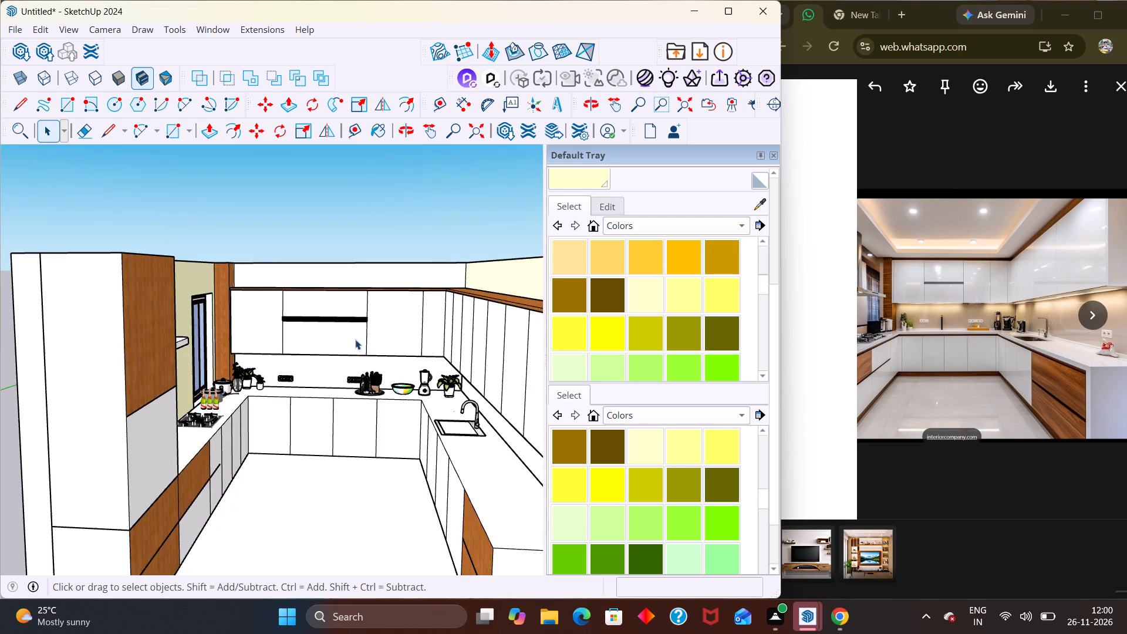
middle_drag(355, 339, 277, 321)
middle_drag(334, 339, 408, 360)
scroll(415, 335, down, 4)
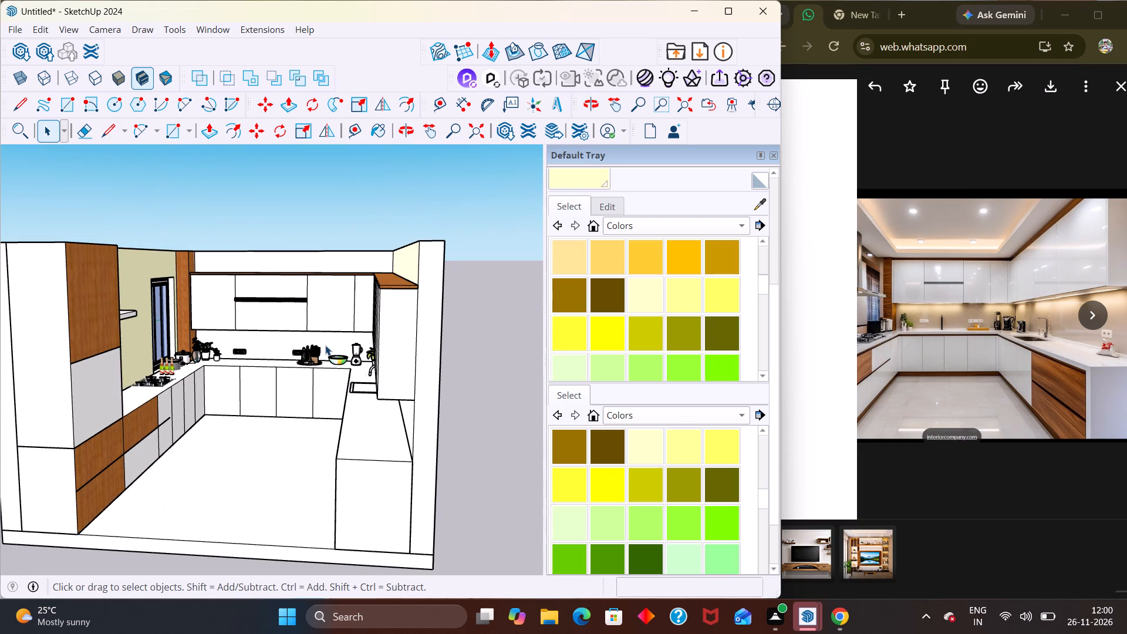
scroll(354, 339, up, 3)
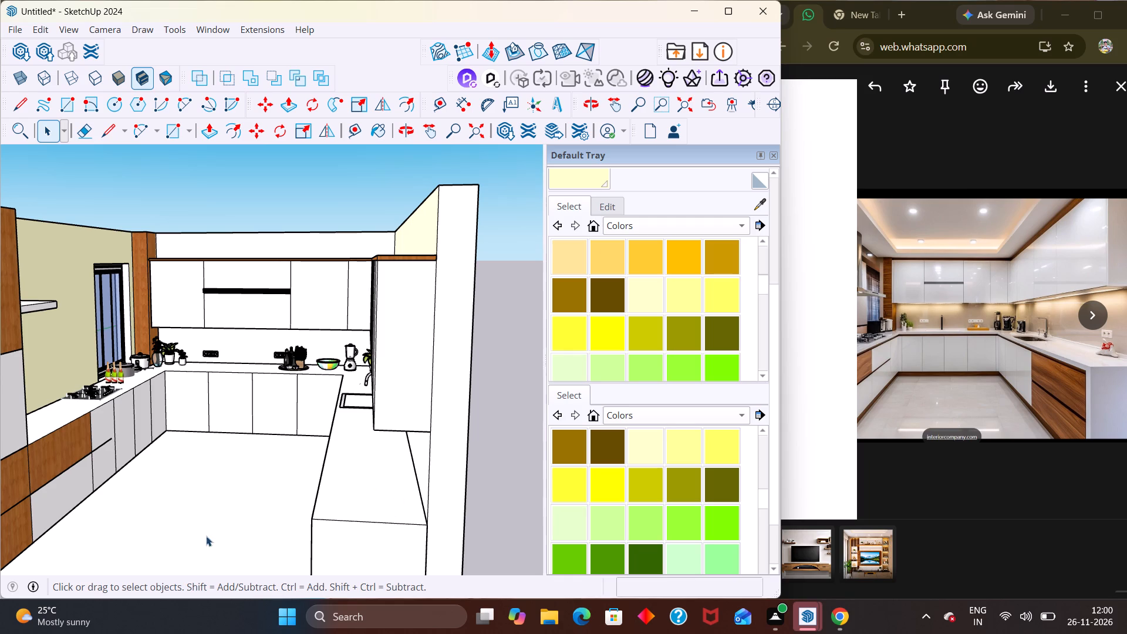
scroll(239, 535, down, 2)
scroll(313, 456, down, 3)
scroll(349, 423, down, 3)
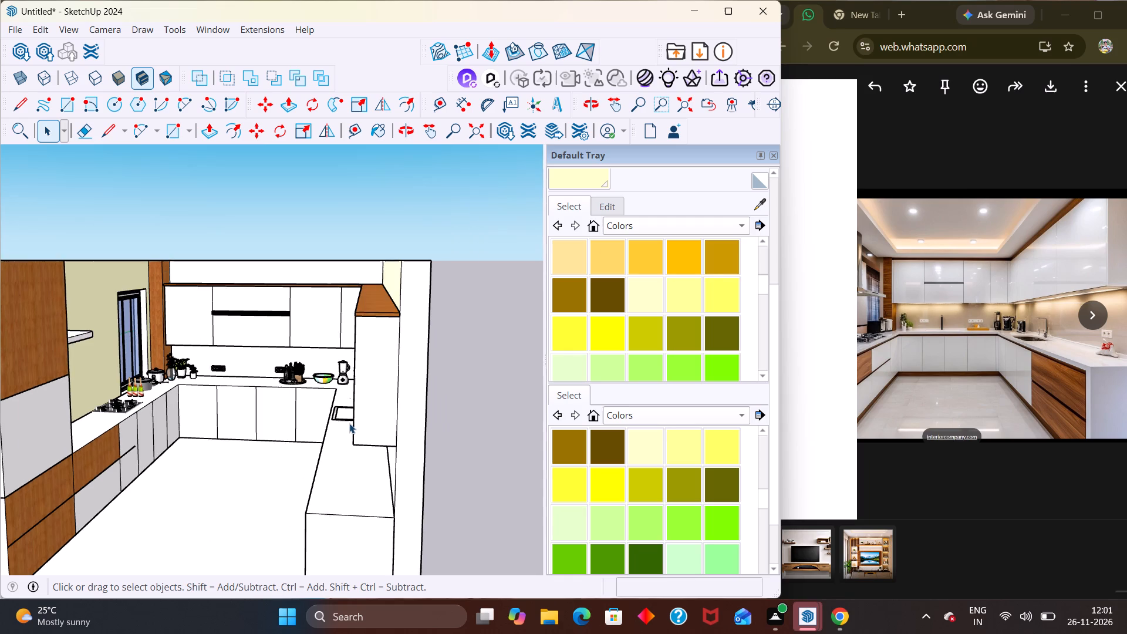
scroll(349, 423, down, 3)
Examine the whole kitchen model from outside both side walls, the open front and above.
middle_drag(284, 507, 444, 497)
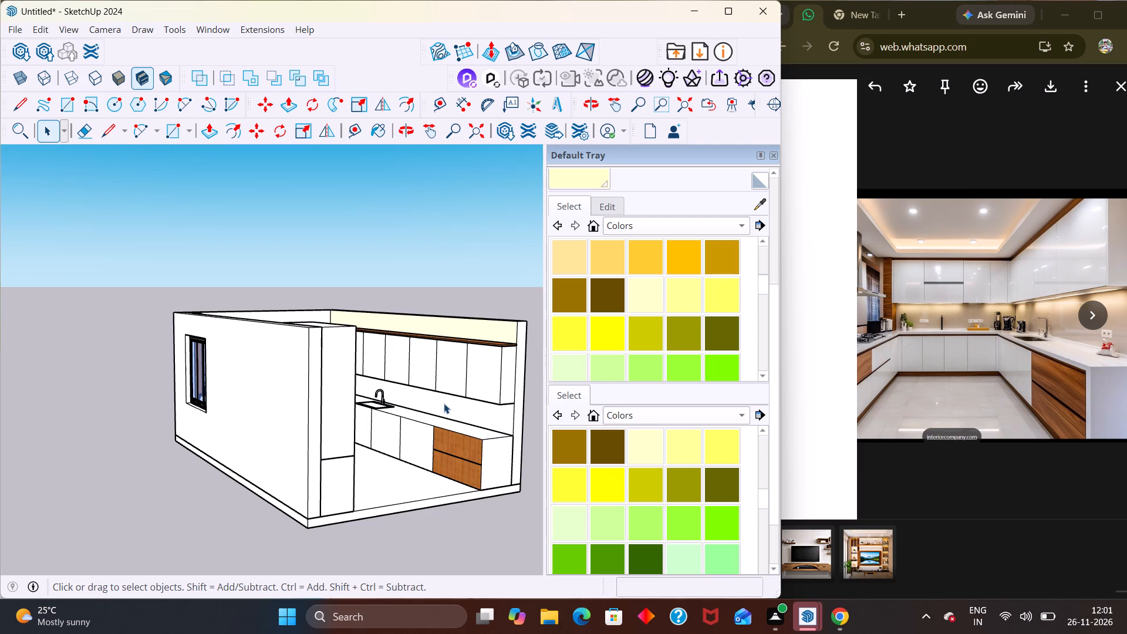
scroll(447, 474, up, 4)
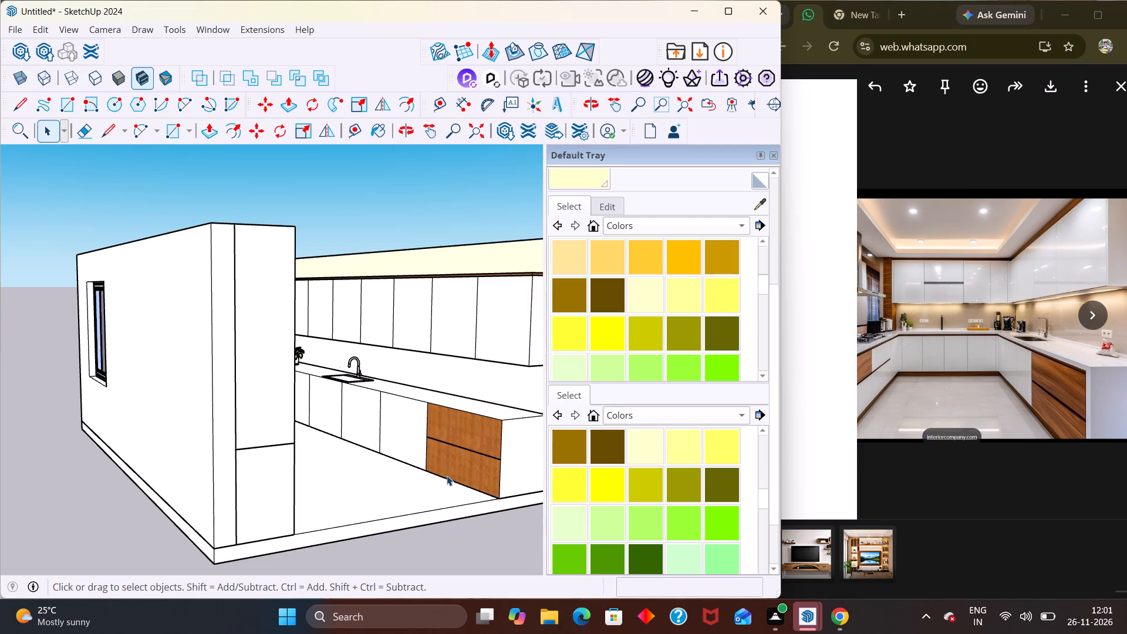
scroll(447, 475, up, 1)
middle_drag(444, 492, 387, 556)
scroll(421, 542, down, 7)
middle_drag(484, 541, 440, 516)
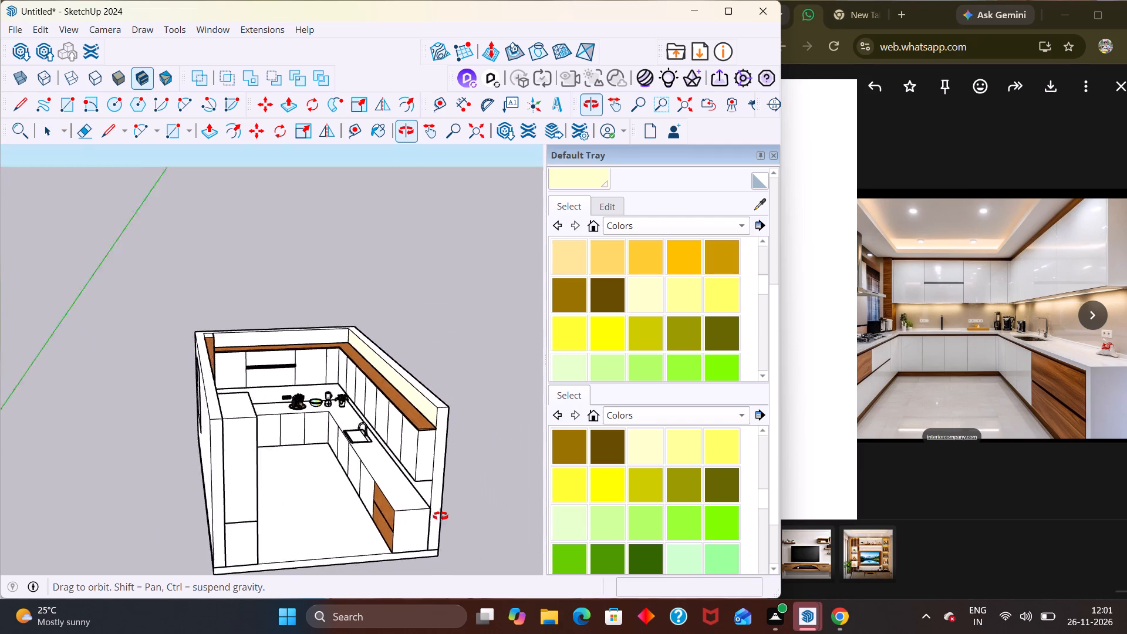
middle_drag(440, 516, 571, 437)
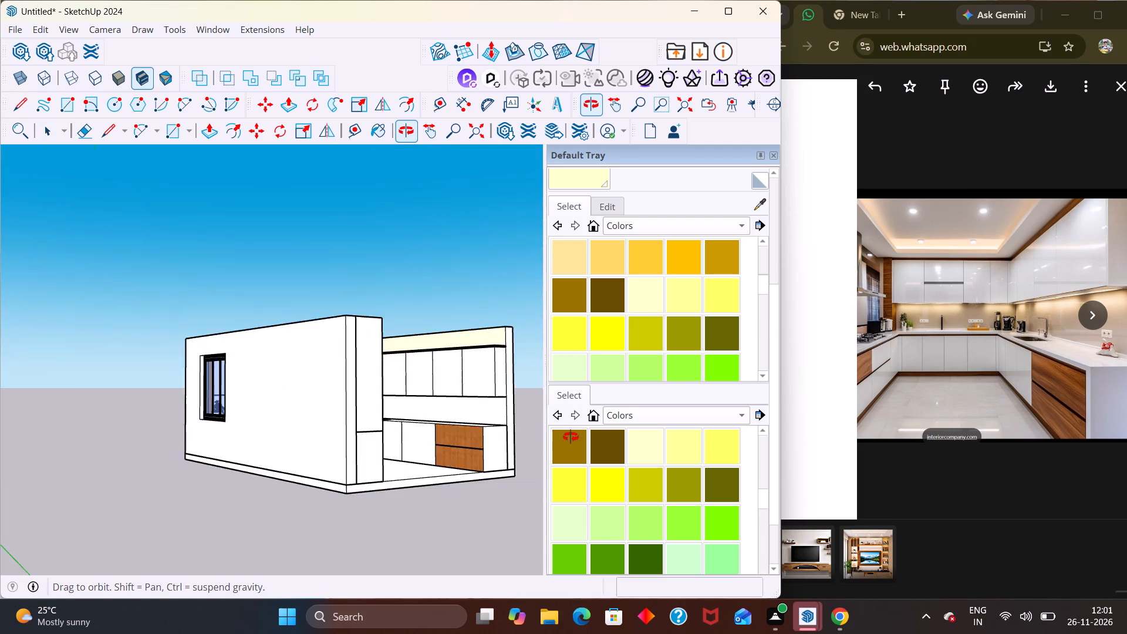
middle_drag(571, 437, 522, 499)
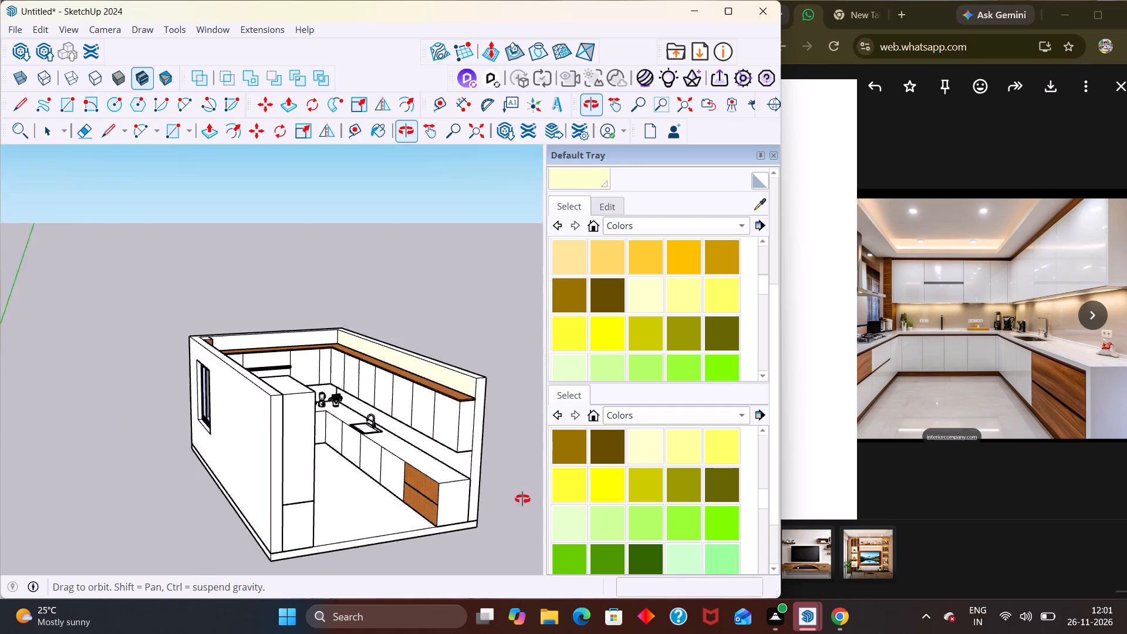
middle_drag(522, 499, 265, 456)
scroll(320, 415, down, 1)
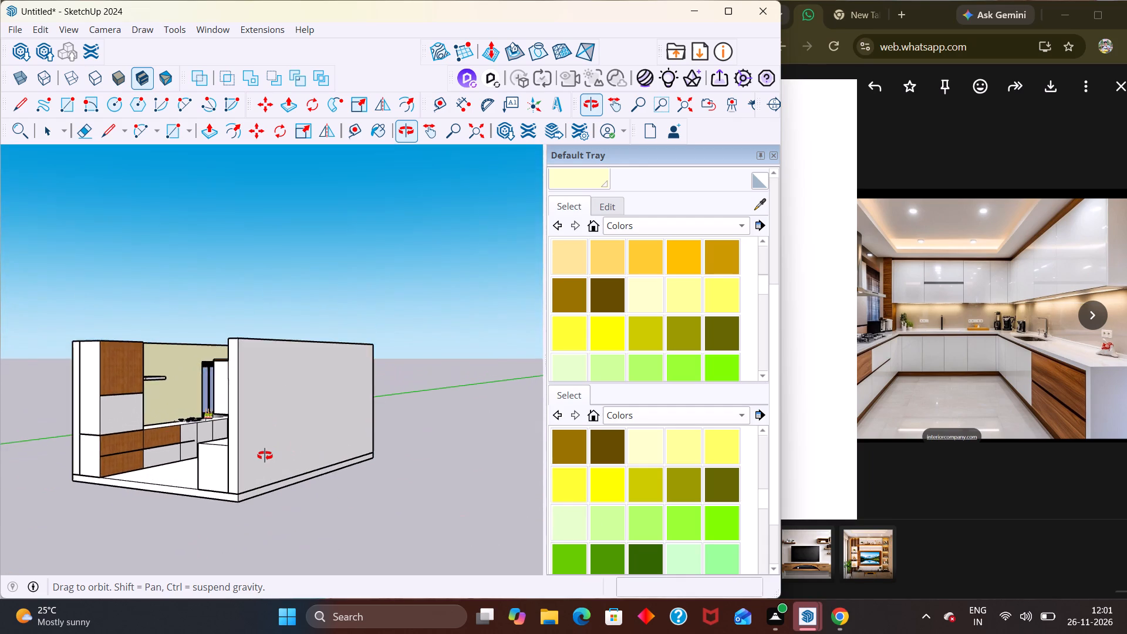
middle_drag(265, 456, 265, 451)
scroll(301, 394, down, 2)
scroll(312, 390, up, 1)
scroll(315, 389, down, 3)
middle_drag(326, 382, 424, 485)
middle_drag(256, 457, 271, 475)
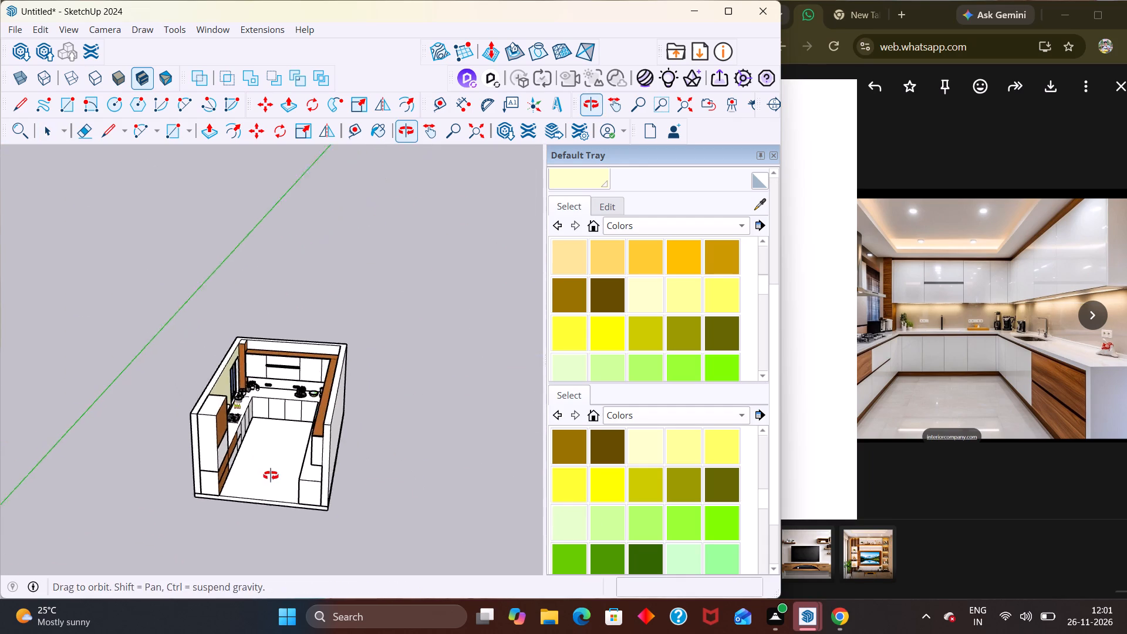
middle_drag(271, 475, 279, 488)
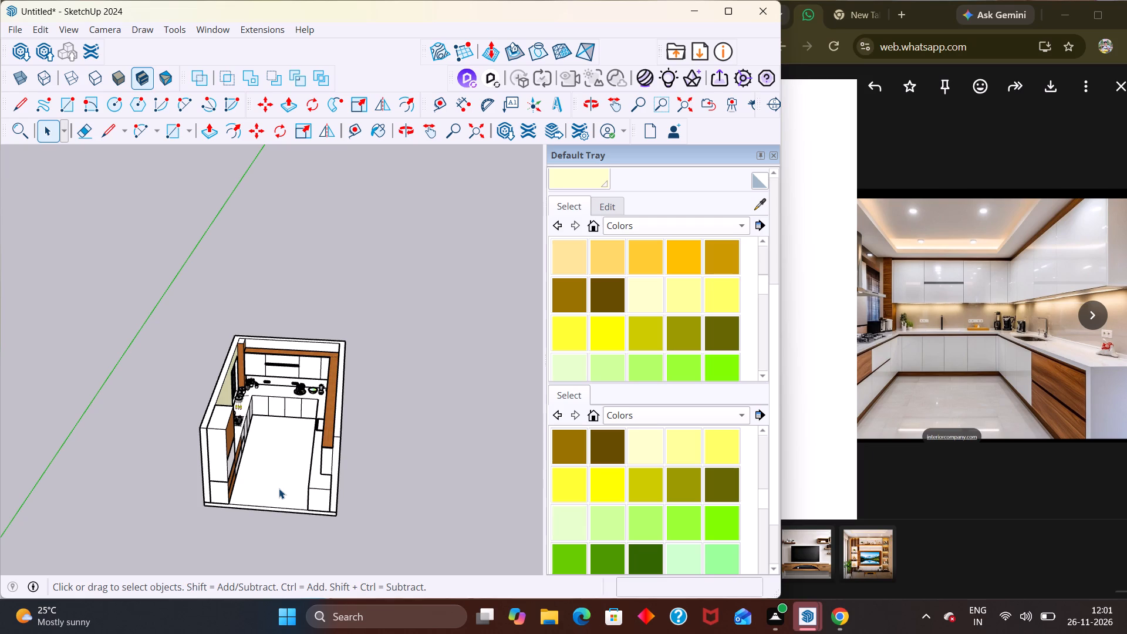
middle_drag(361, 463, 404, 460)
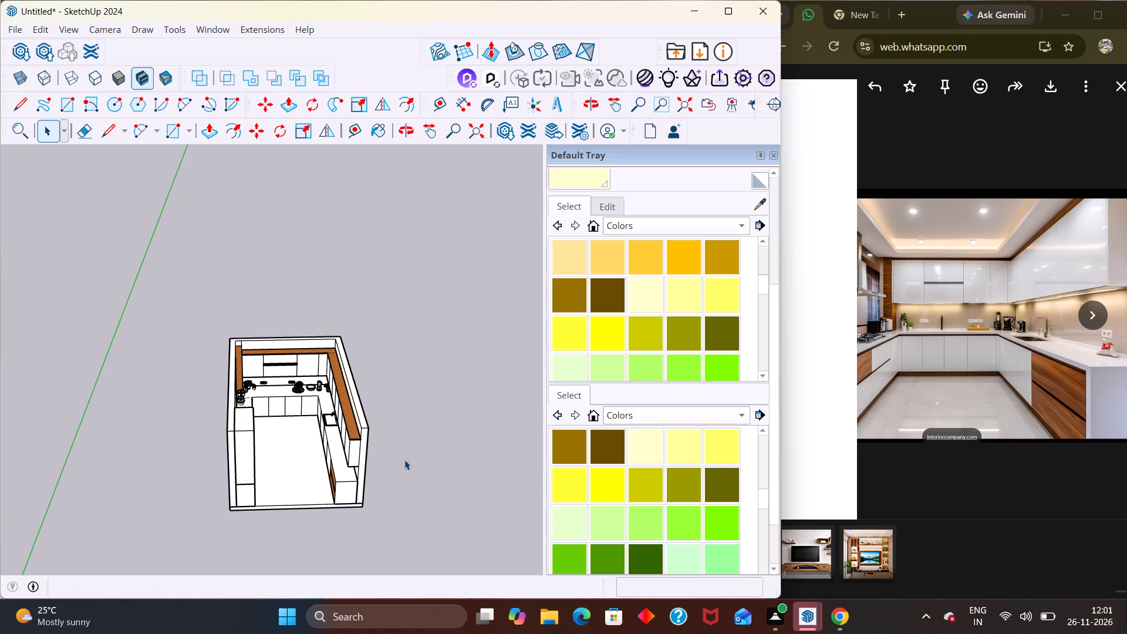
middle_drag(412, 459, 362, 382)
scroll(362, 382, up, 1)
scroll(362, 382, down, 1)
scroll(362, 382, up, 1)
scroll(362, 382, down, 1)
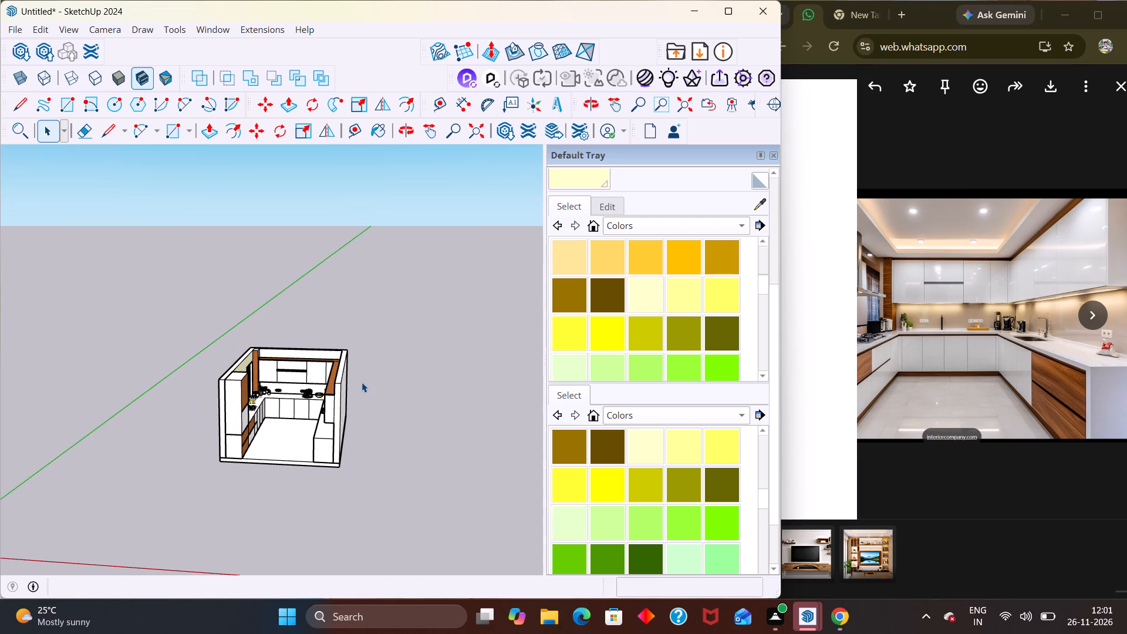
Save the model as KITCHEN 123 in the SP PROJECTS folder on the Desktop.
key(ctrl+s)
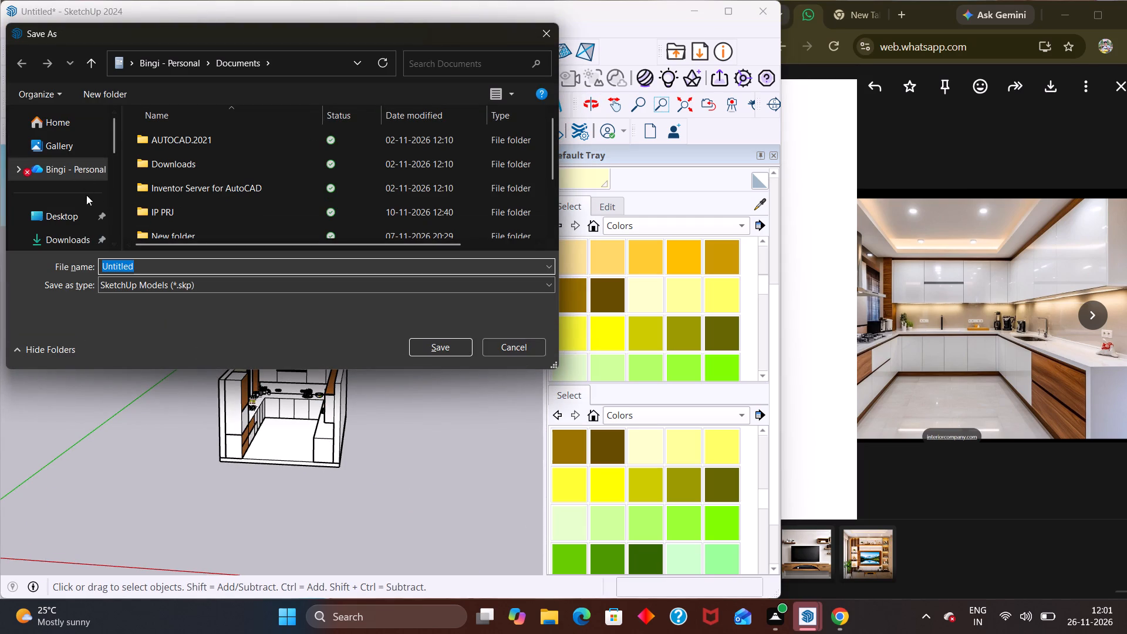
click(81, 213)
double_click(181, 143)
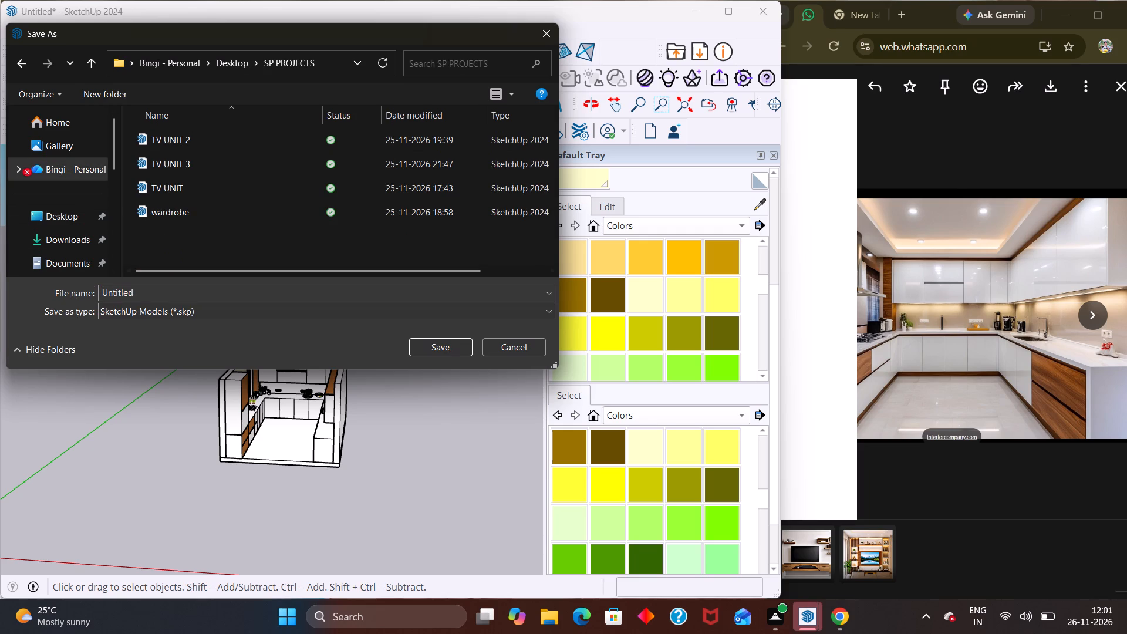
click(210, 290)
text(KITCHEN)
key(space)
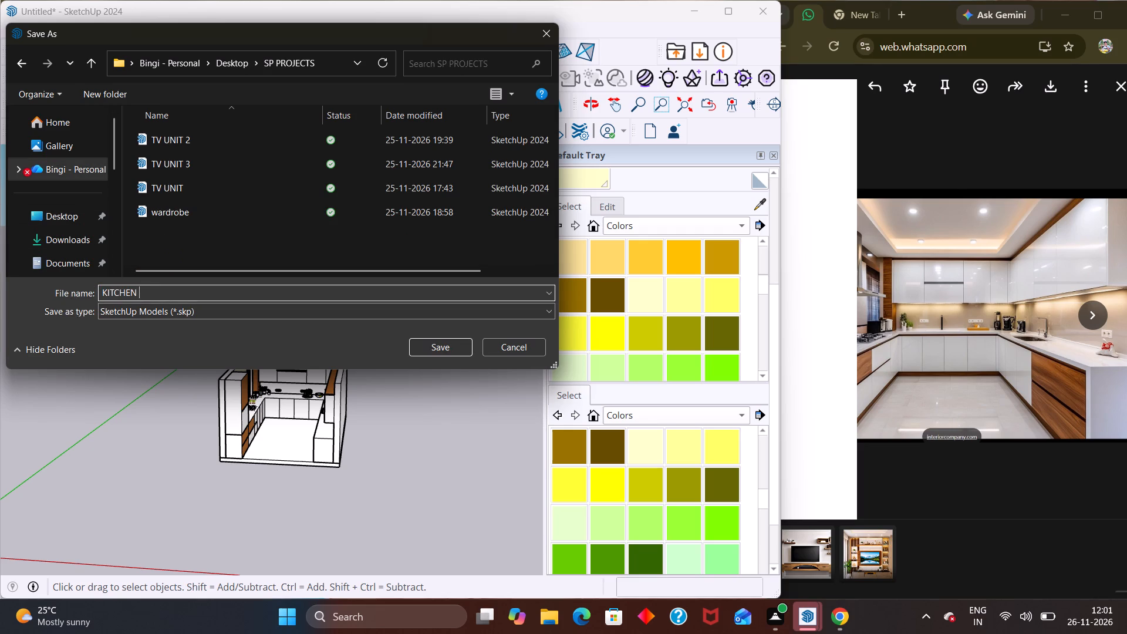
text(123)
click(429, 349)
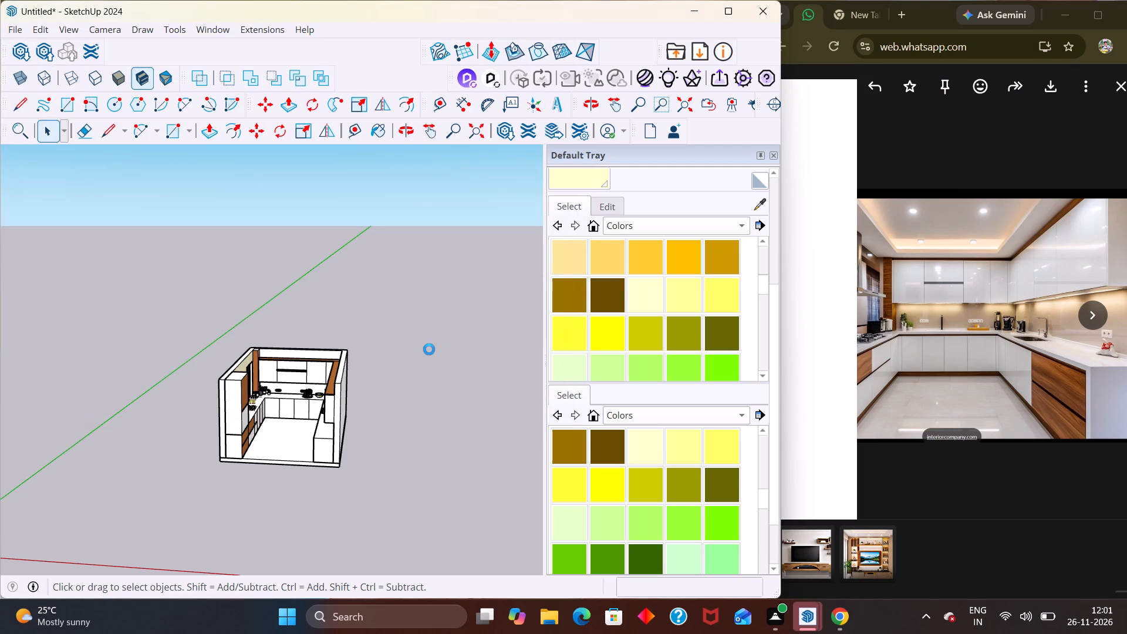
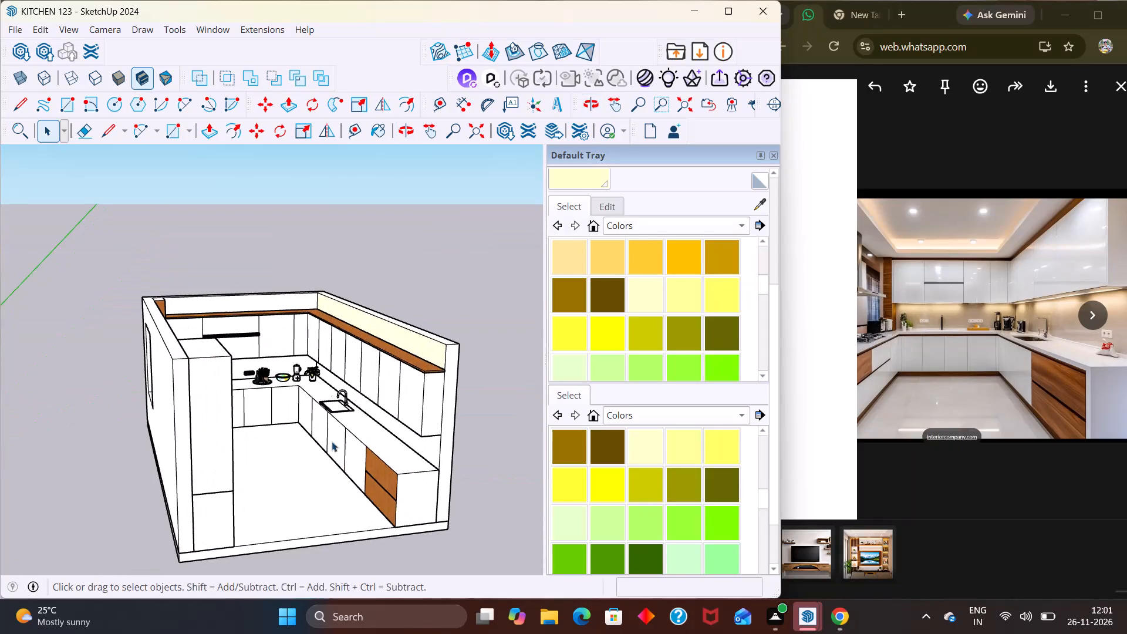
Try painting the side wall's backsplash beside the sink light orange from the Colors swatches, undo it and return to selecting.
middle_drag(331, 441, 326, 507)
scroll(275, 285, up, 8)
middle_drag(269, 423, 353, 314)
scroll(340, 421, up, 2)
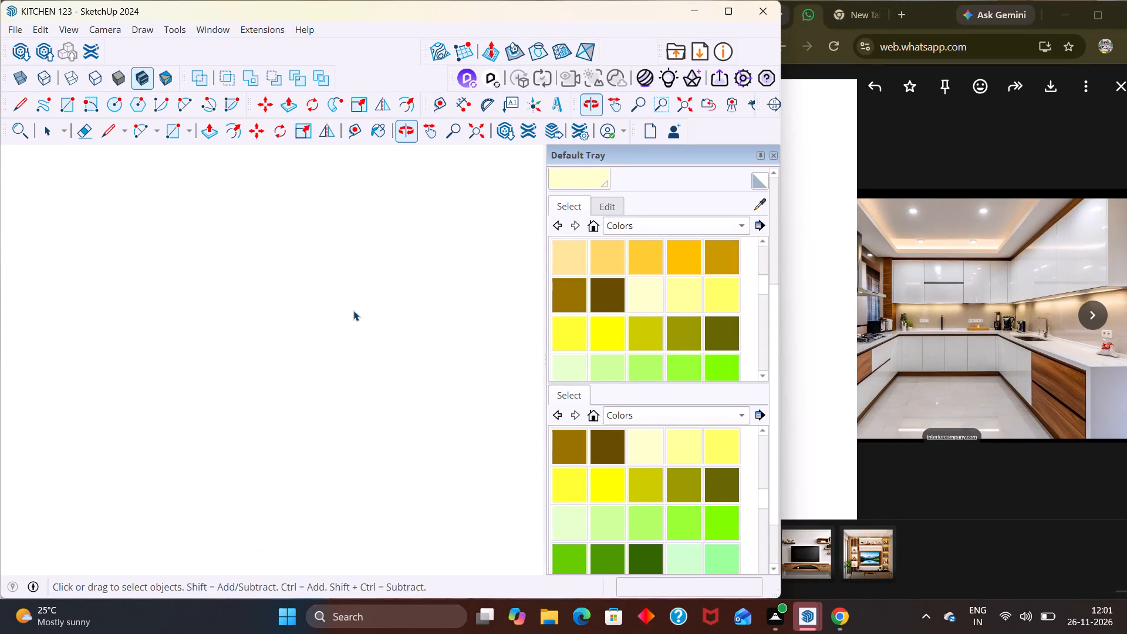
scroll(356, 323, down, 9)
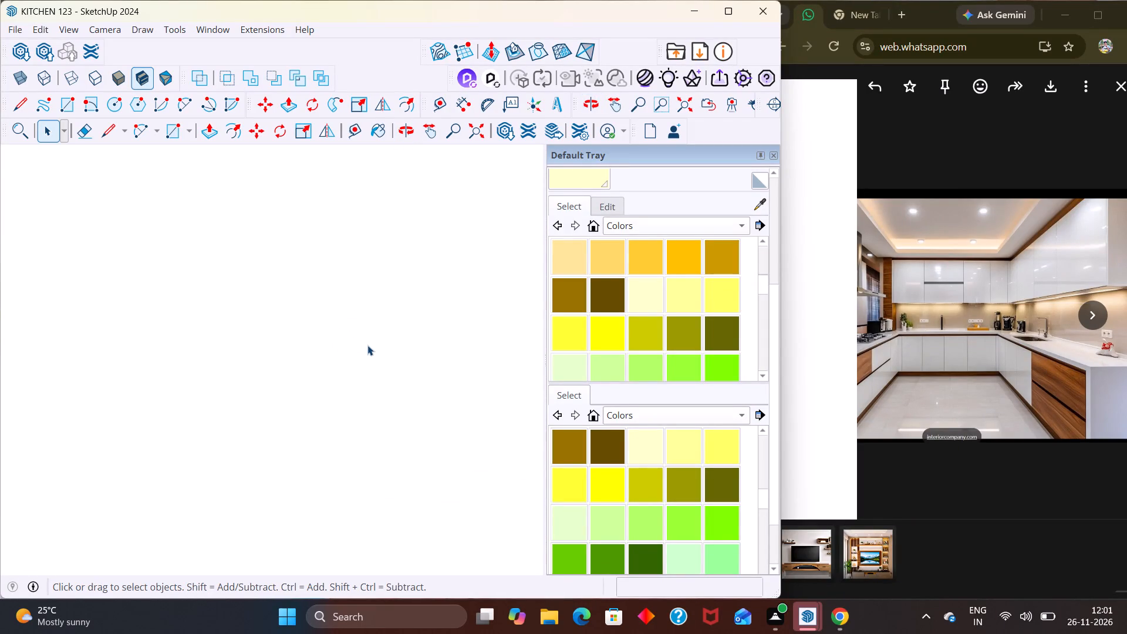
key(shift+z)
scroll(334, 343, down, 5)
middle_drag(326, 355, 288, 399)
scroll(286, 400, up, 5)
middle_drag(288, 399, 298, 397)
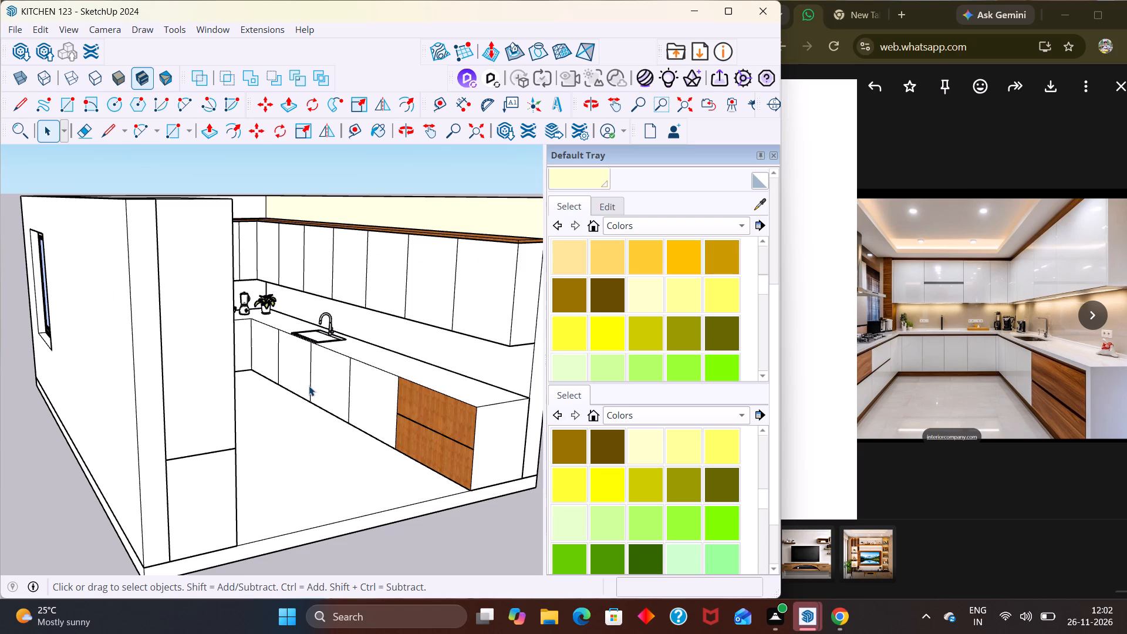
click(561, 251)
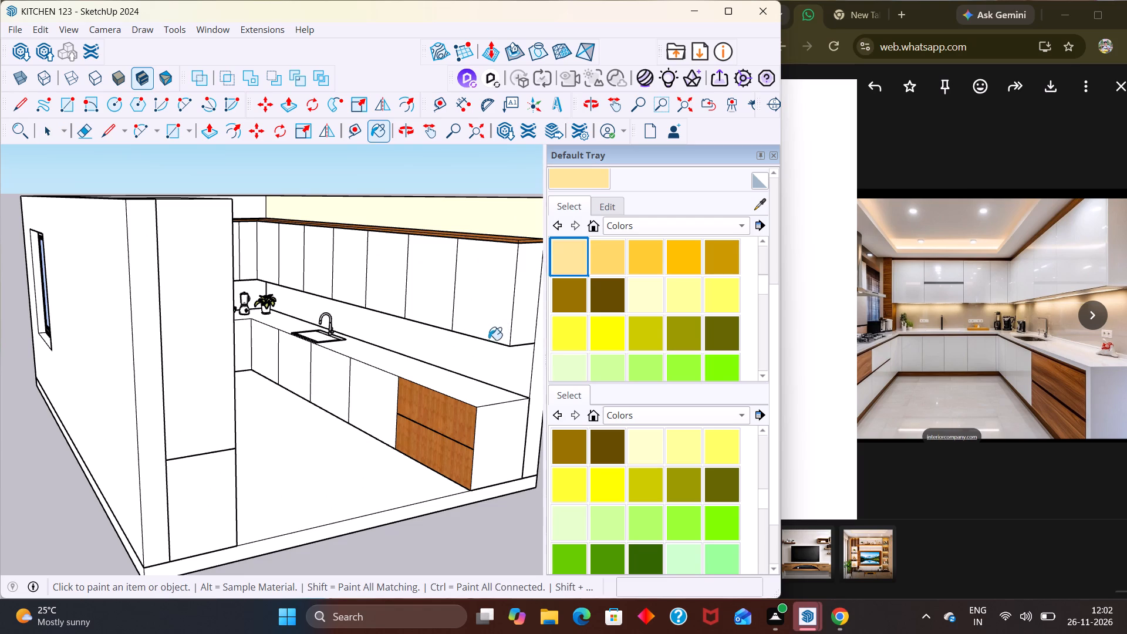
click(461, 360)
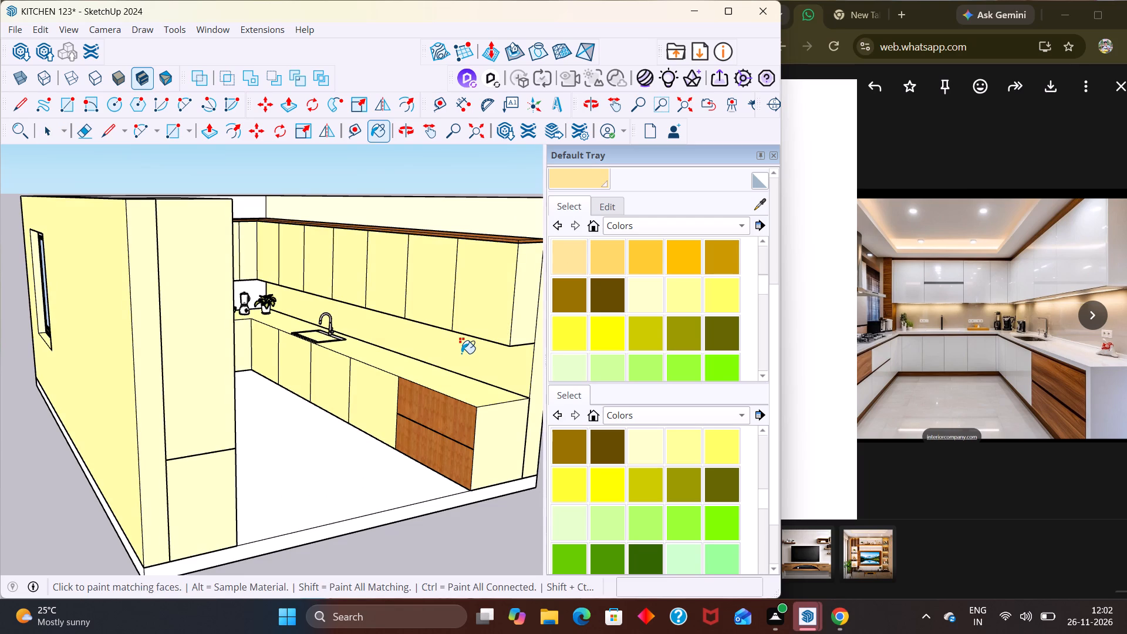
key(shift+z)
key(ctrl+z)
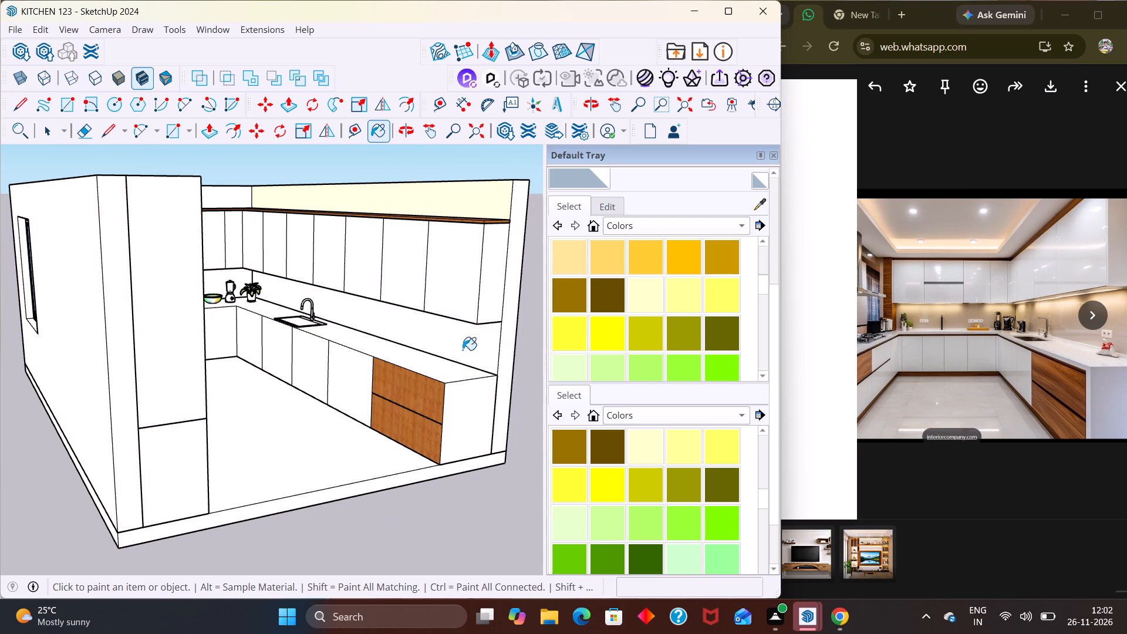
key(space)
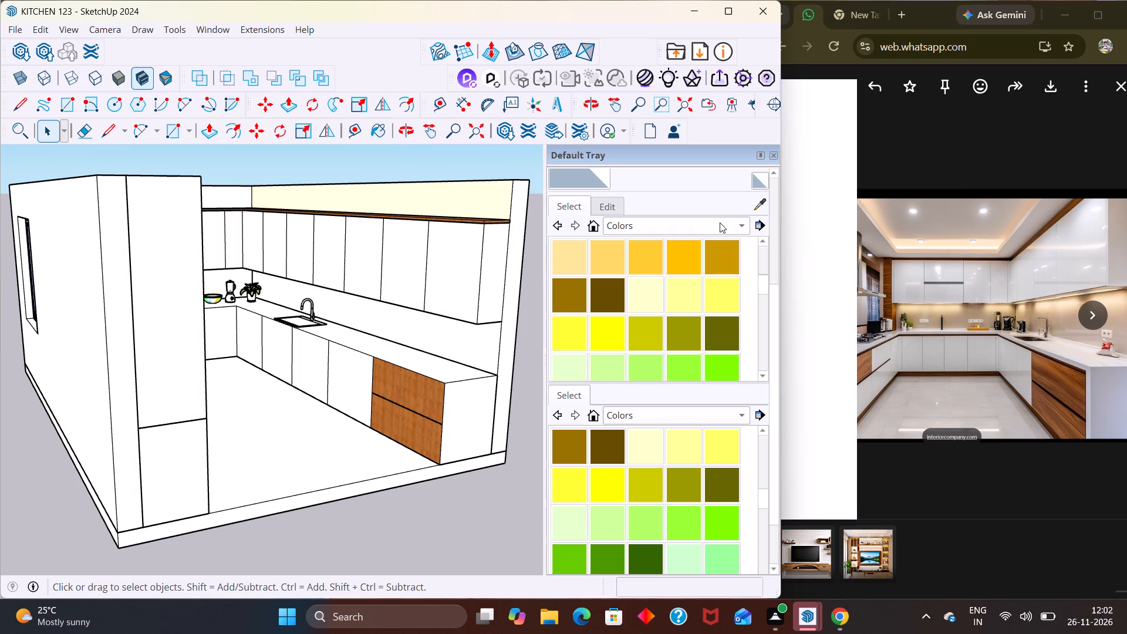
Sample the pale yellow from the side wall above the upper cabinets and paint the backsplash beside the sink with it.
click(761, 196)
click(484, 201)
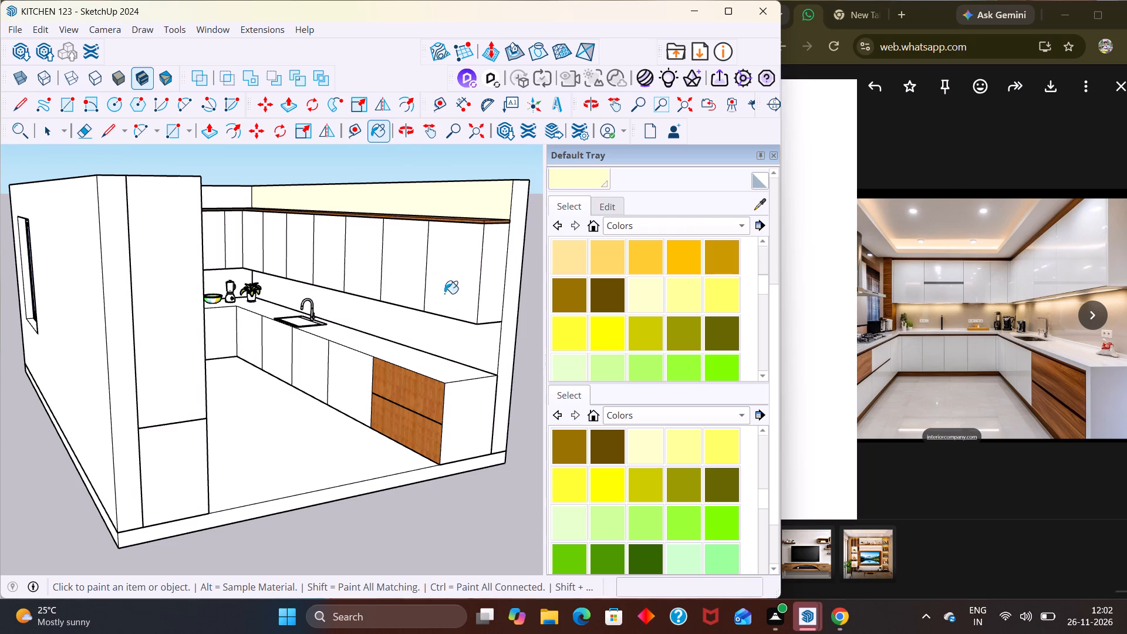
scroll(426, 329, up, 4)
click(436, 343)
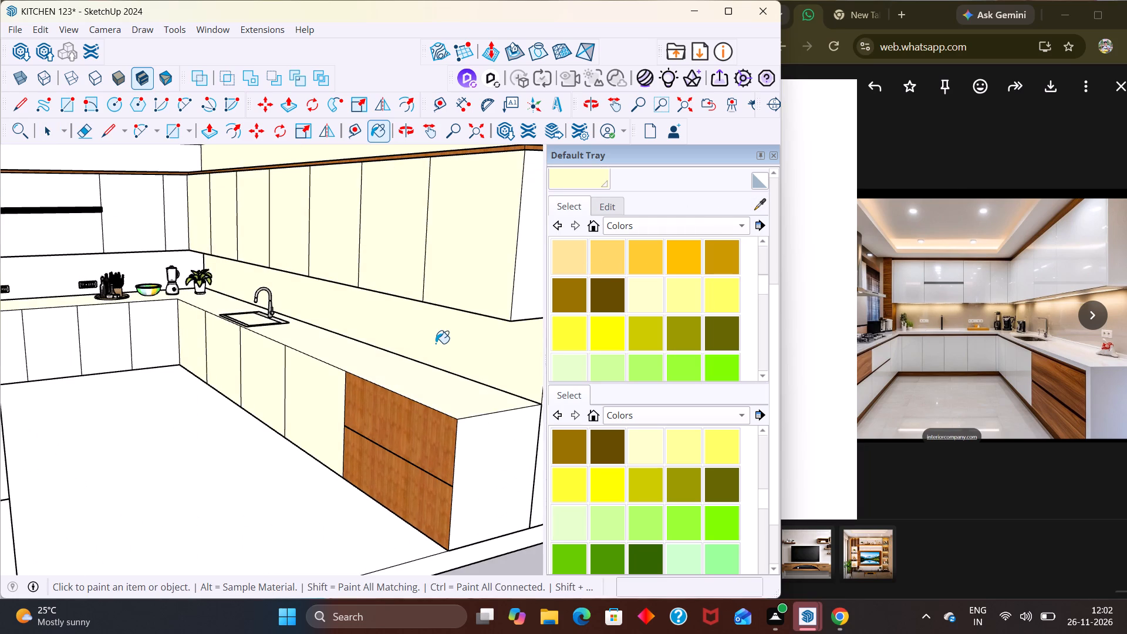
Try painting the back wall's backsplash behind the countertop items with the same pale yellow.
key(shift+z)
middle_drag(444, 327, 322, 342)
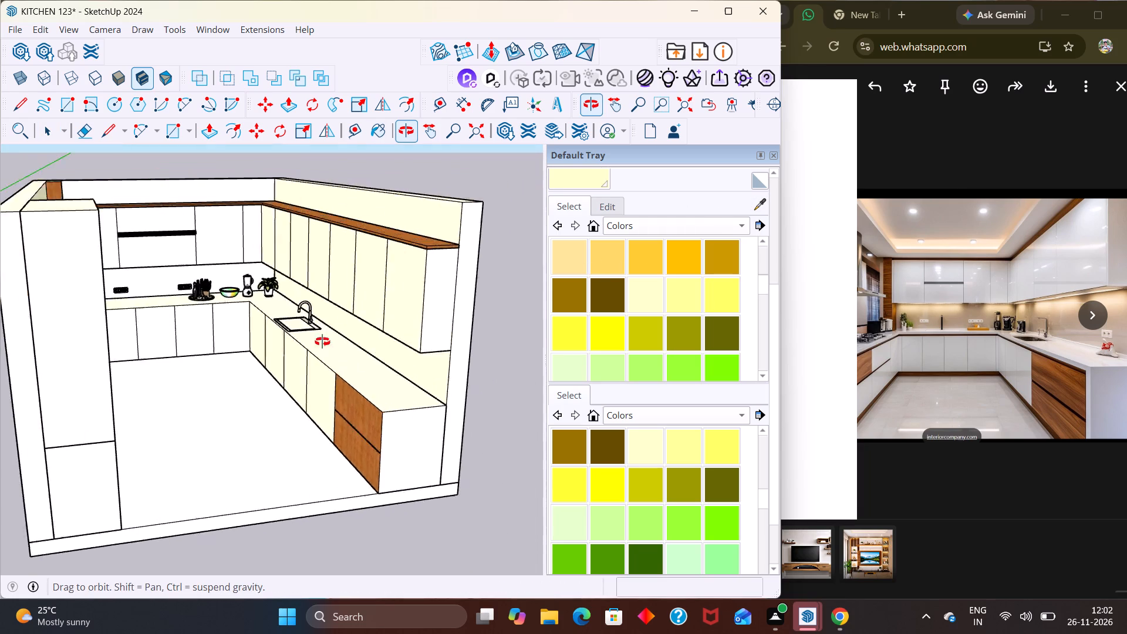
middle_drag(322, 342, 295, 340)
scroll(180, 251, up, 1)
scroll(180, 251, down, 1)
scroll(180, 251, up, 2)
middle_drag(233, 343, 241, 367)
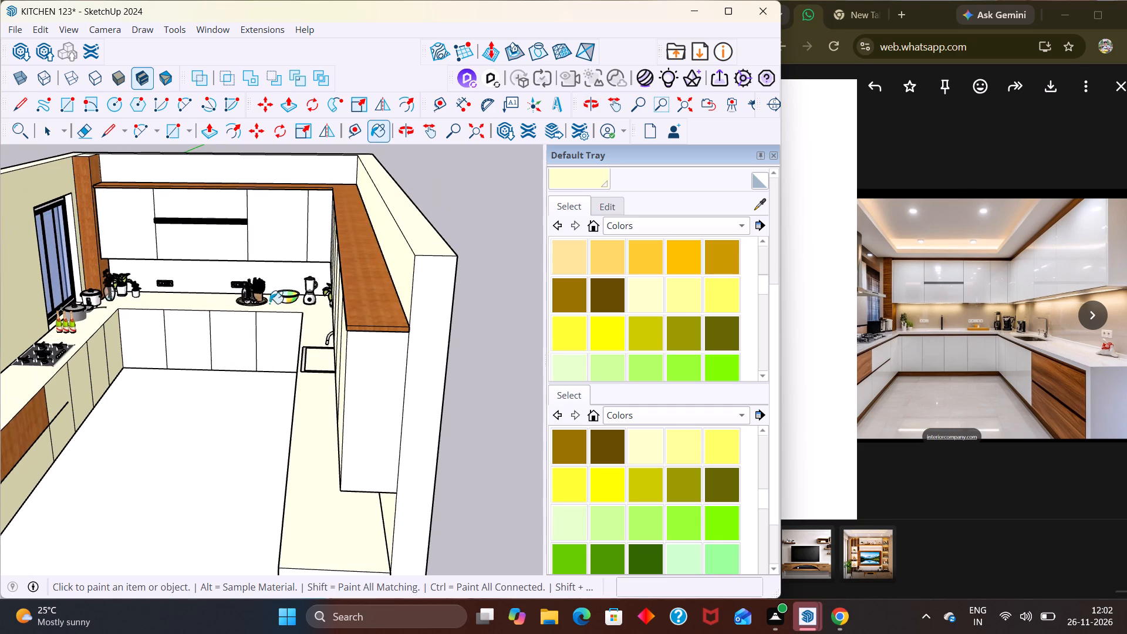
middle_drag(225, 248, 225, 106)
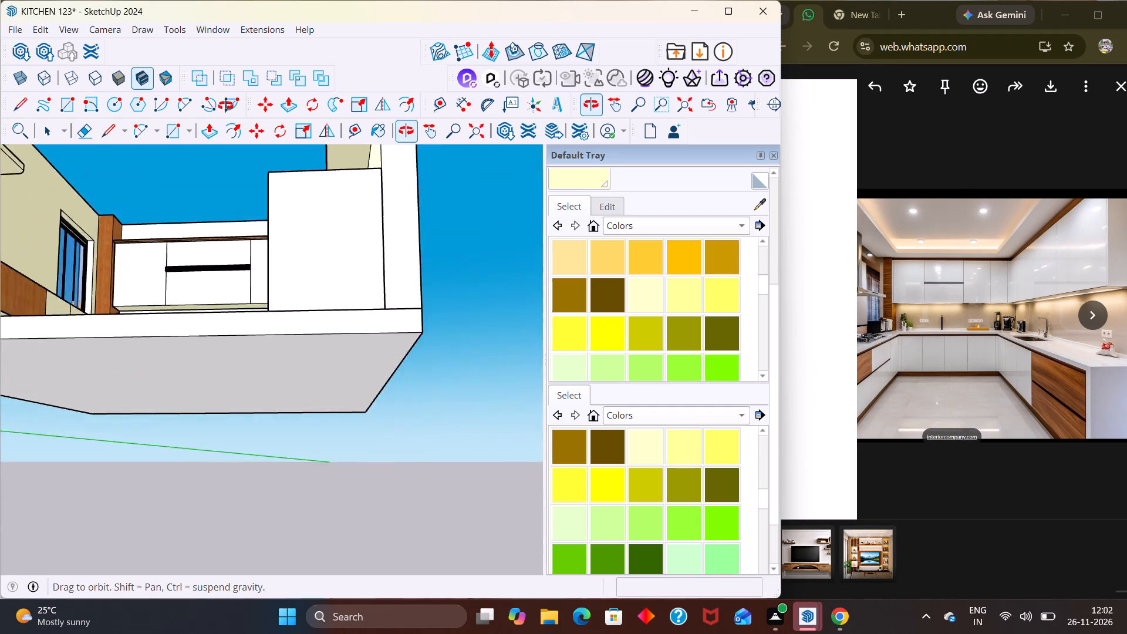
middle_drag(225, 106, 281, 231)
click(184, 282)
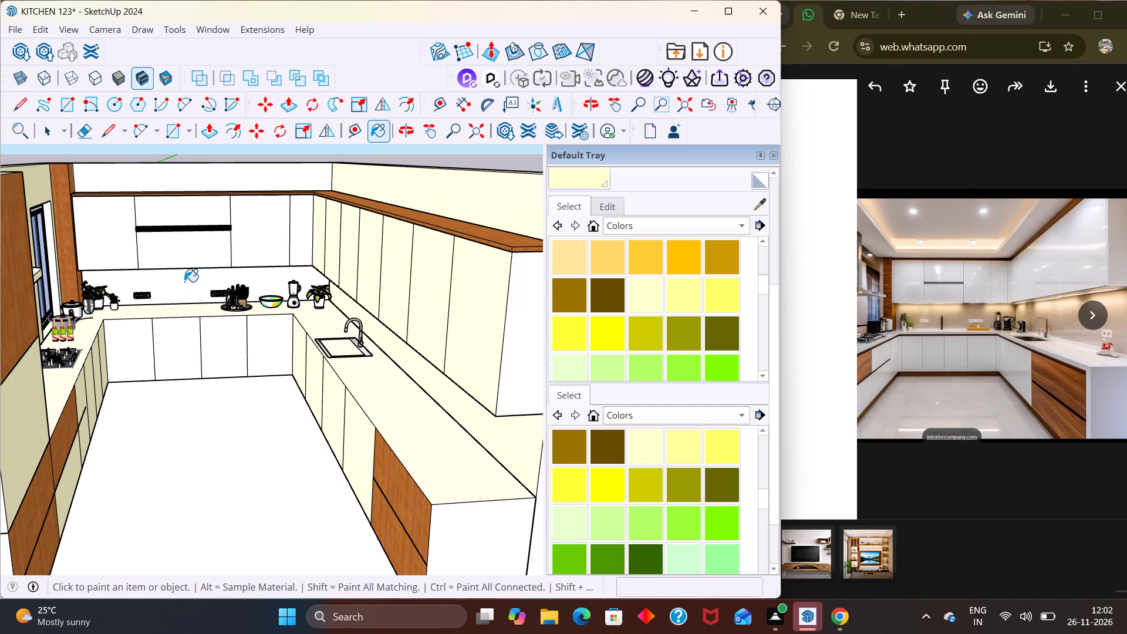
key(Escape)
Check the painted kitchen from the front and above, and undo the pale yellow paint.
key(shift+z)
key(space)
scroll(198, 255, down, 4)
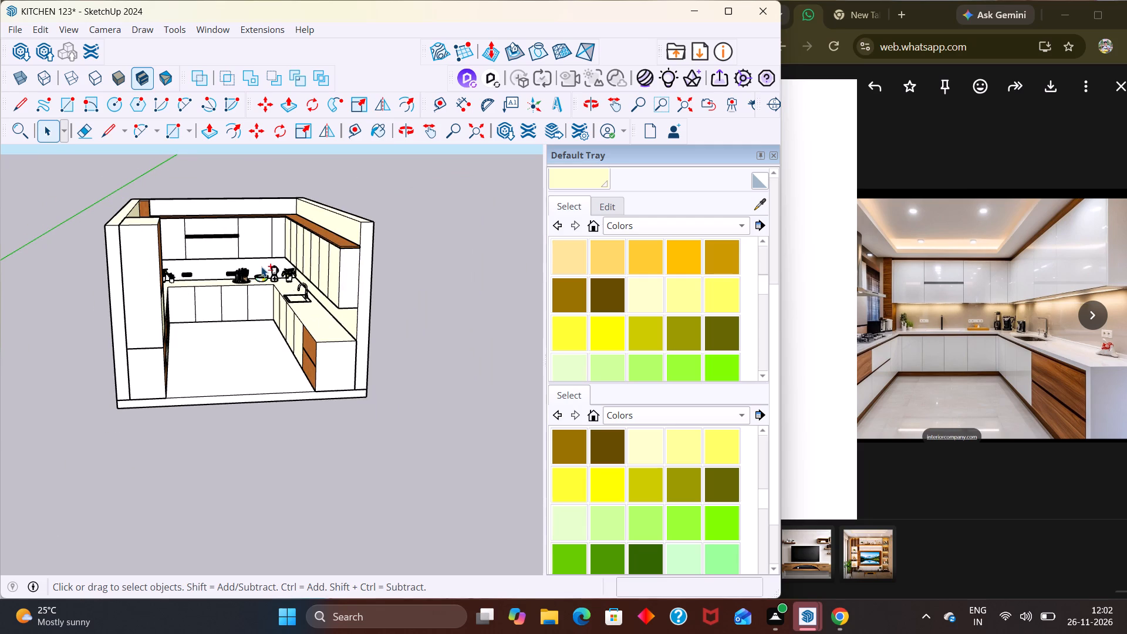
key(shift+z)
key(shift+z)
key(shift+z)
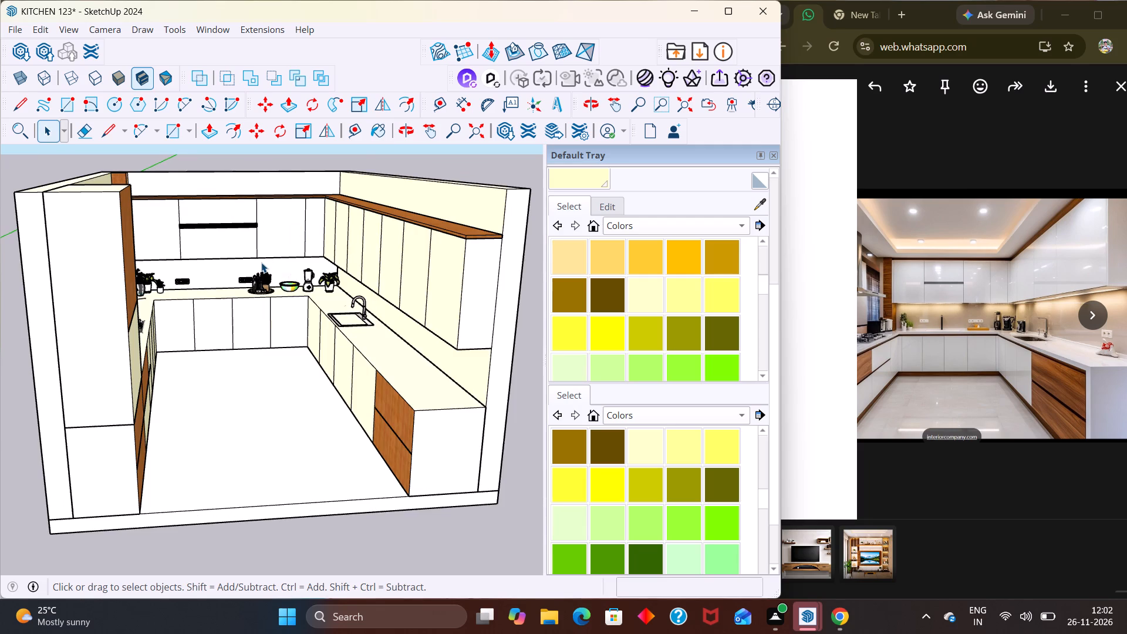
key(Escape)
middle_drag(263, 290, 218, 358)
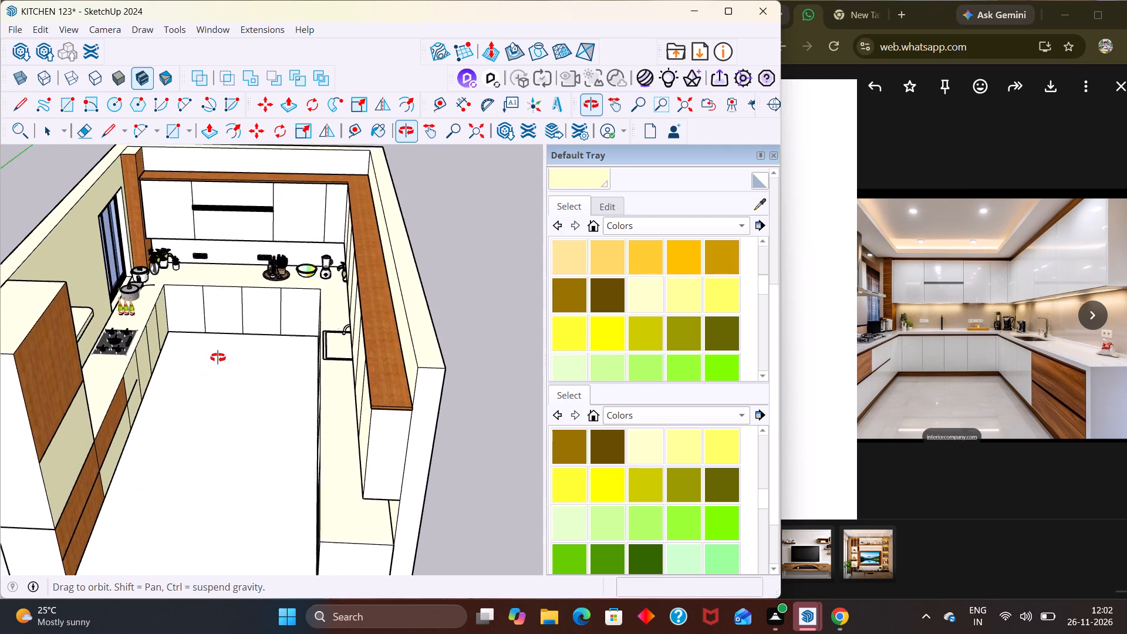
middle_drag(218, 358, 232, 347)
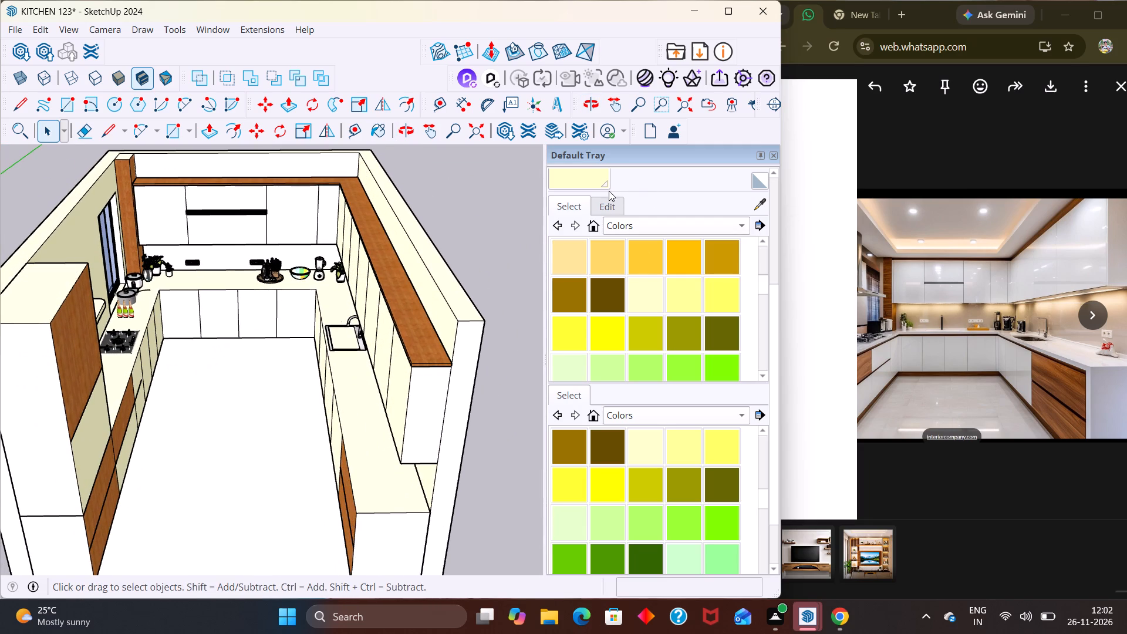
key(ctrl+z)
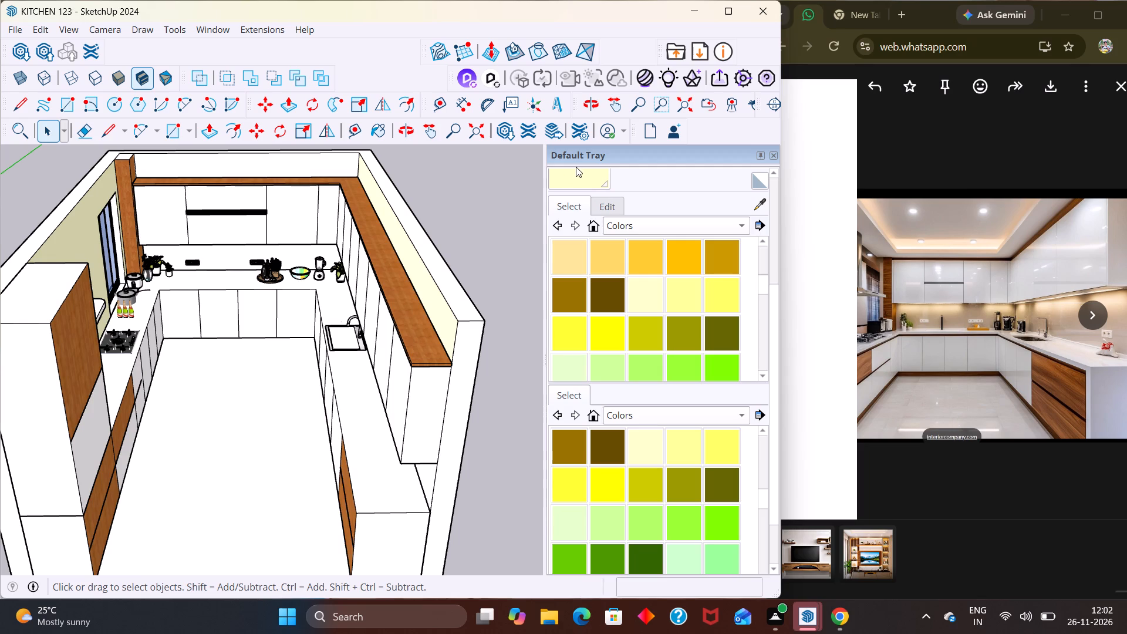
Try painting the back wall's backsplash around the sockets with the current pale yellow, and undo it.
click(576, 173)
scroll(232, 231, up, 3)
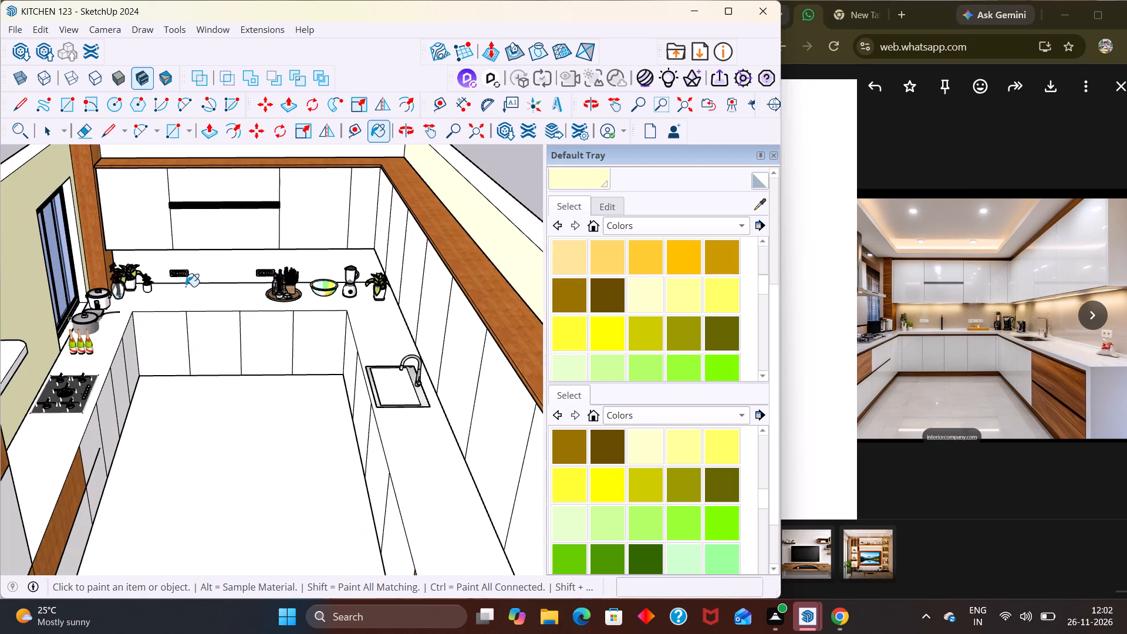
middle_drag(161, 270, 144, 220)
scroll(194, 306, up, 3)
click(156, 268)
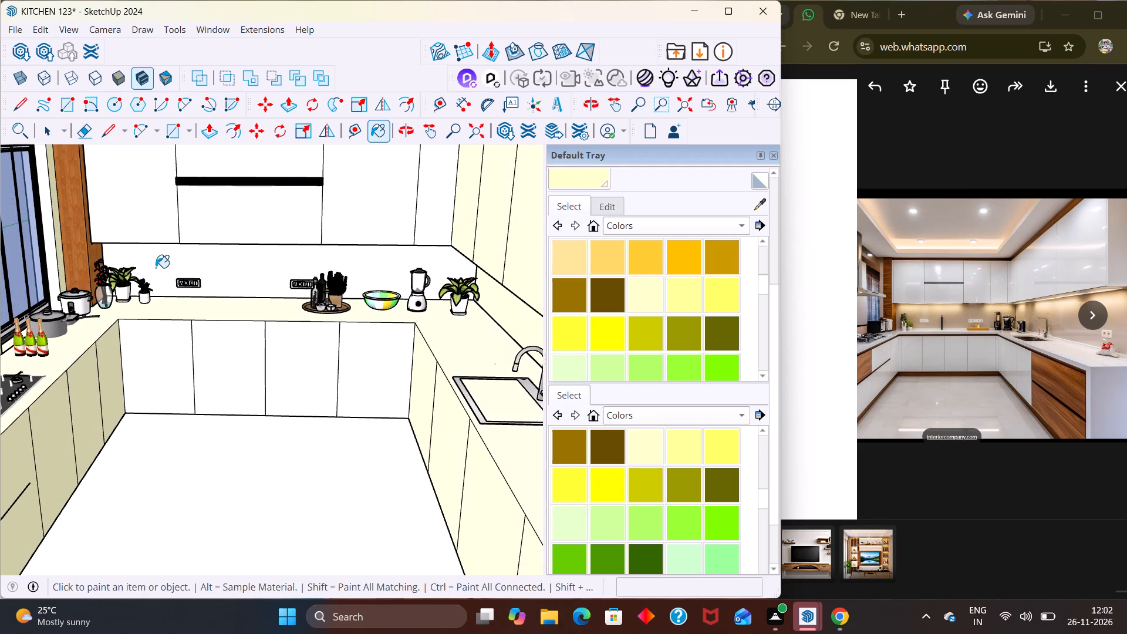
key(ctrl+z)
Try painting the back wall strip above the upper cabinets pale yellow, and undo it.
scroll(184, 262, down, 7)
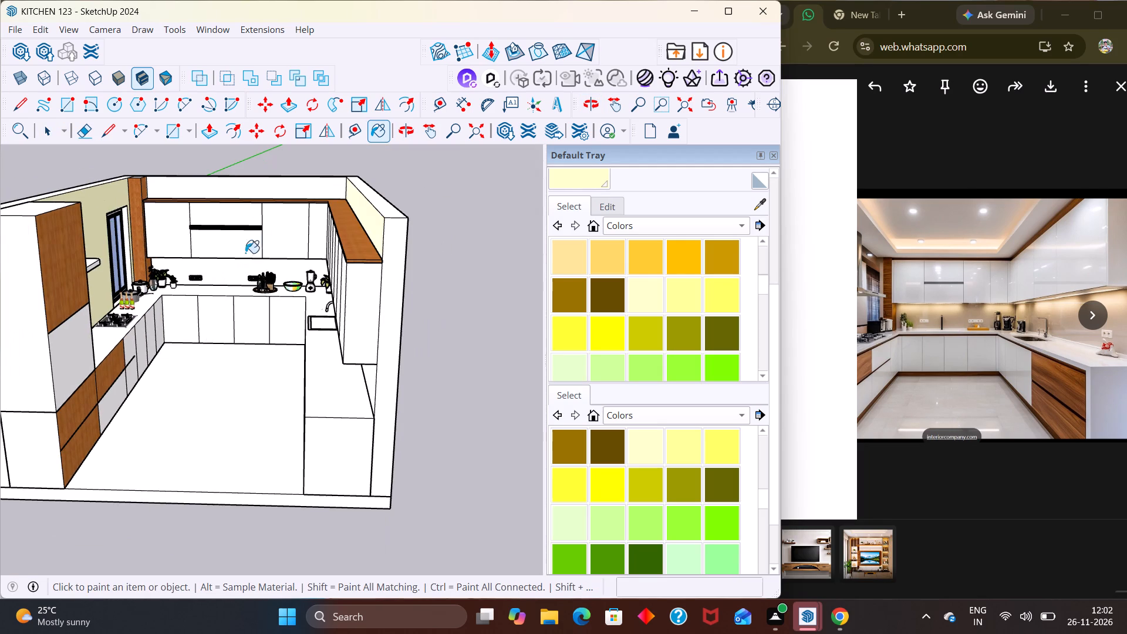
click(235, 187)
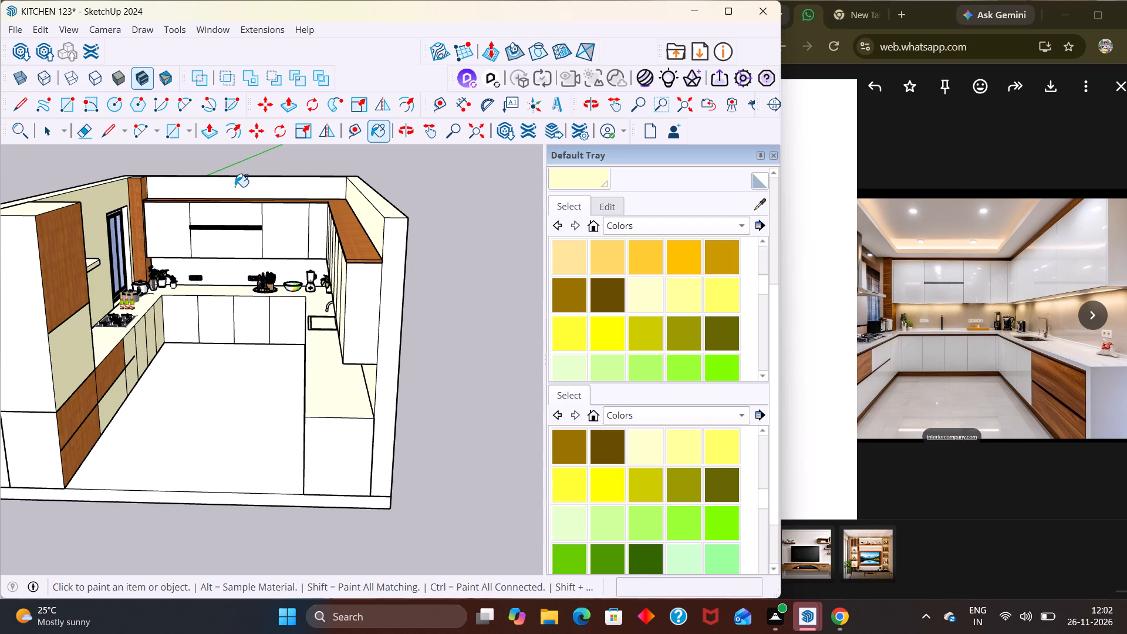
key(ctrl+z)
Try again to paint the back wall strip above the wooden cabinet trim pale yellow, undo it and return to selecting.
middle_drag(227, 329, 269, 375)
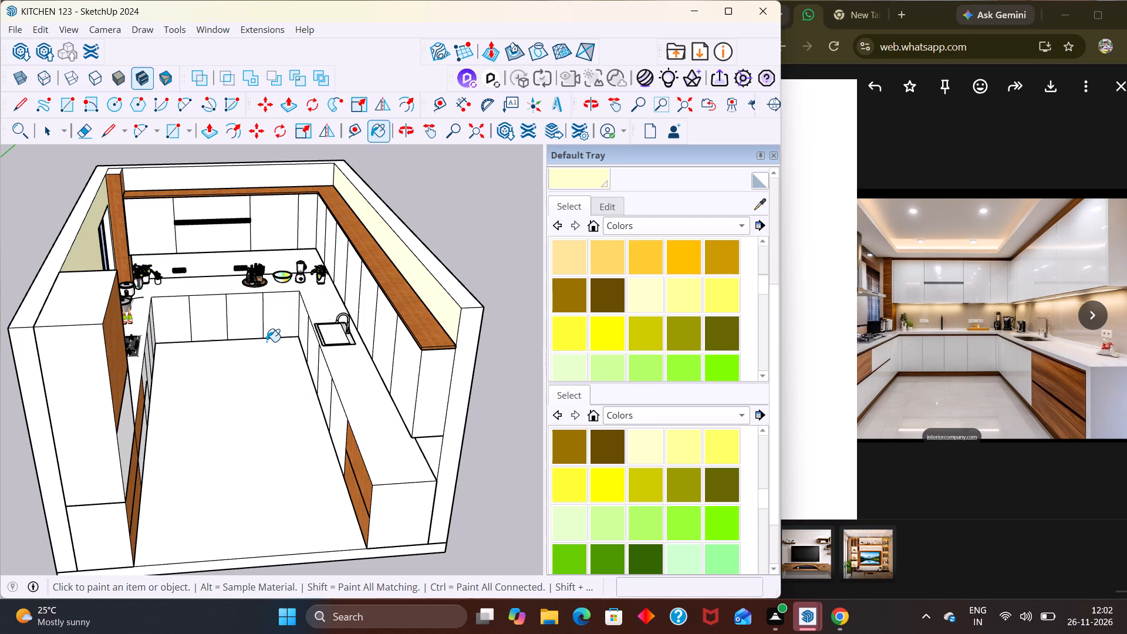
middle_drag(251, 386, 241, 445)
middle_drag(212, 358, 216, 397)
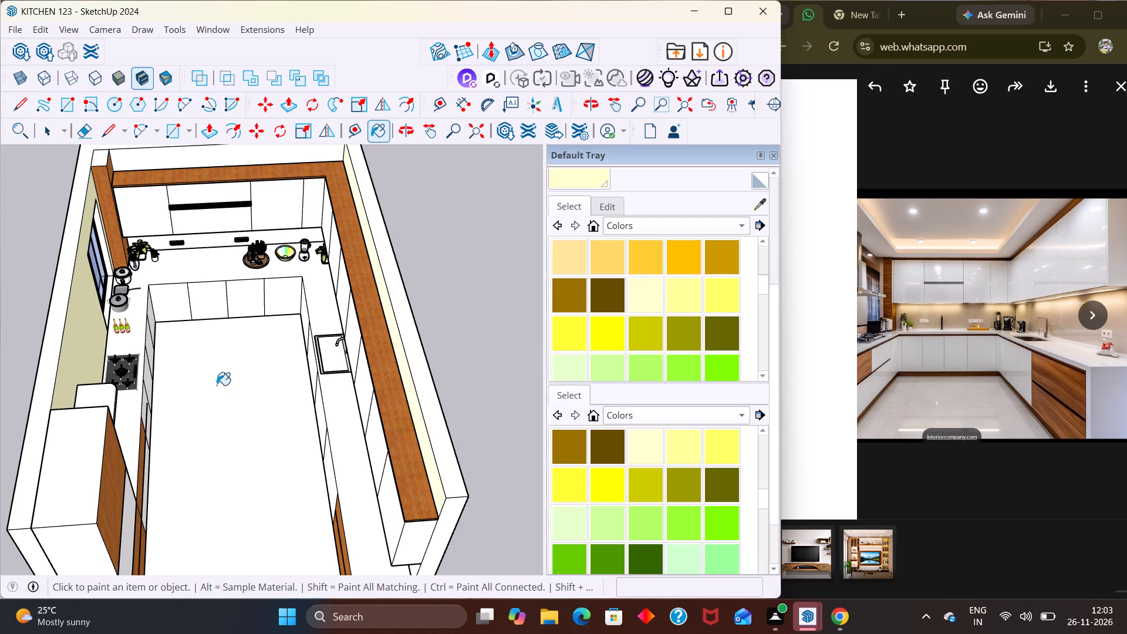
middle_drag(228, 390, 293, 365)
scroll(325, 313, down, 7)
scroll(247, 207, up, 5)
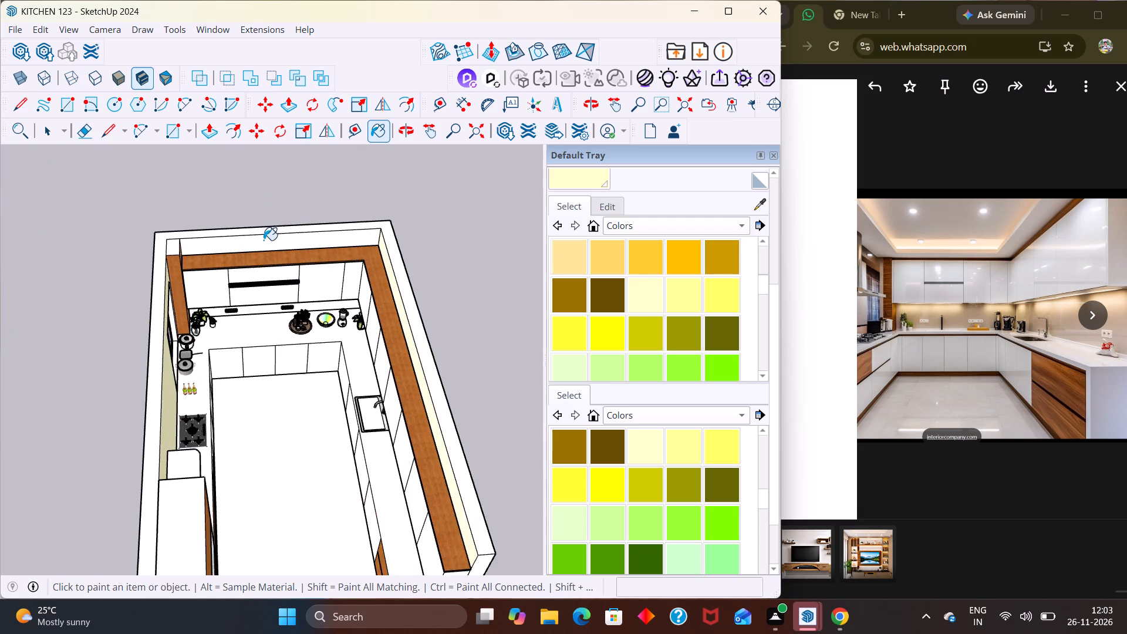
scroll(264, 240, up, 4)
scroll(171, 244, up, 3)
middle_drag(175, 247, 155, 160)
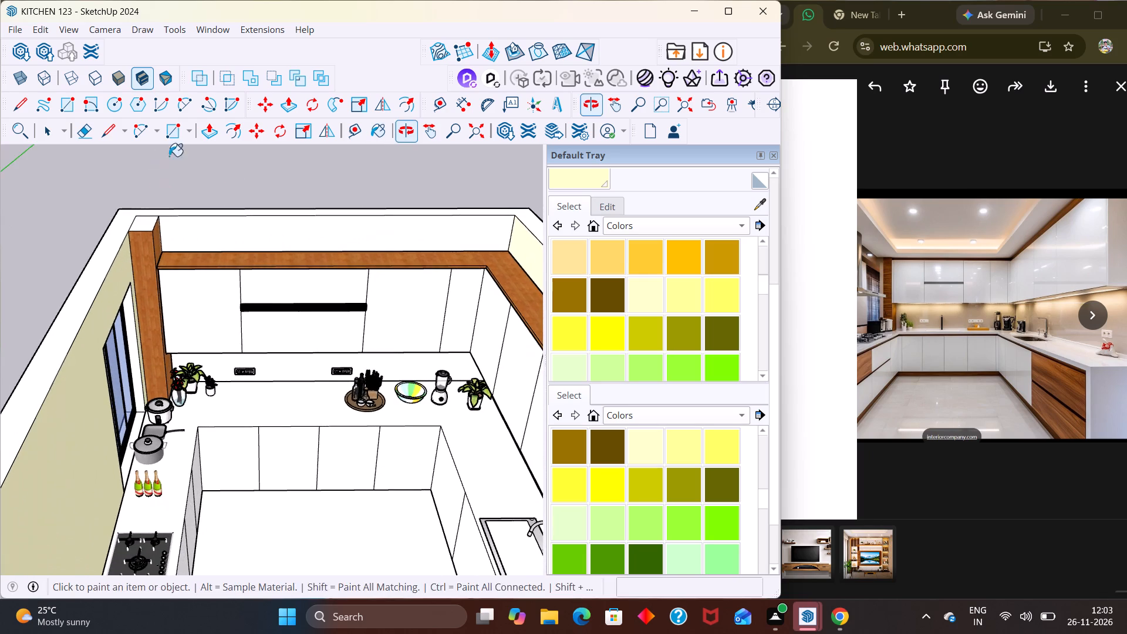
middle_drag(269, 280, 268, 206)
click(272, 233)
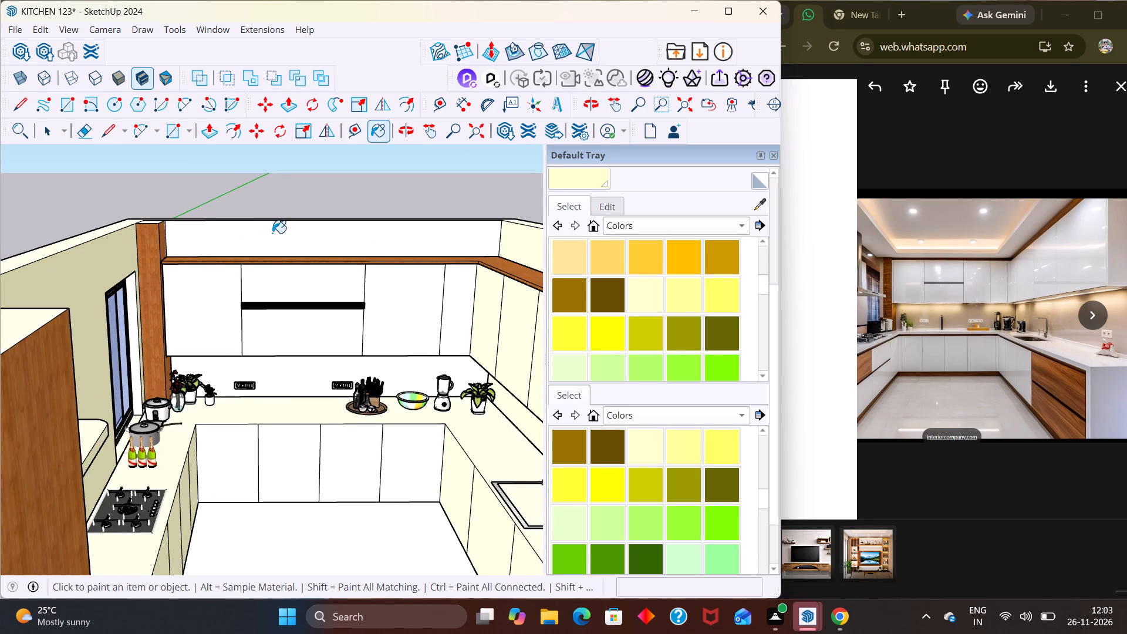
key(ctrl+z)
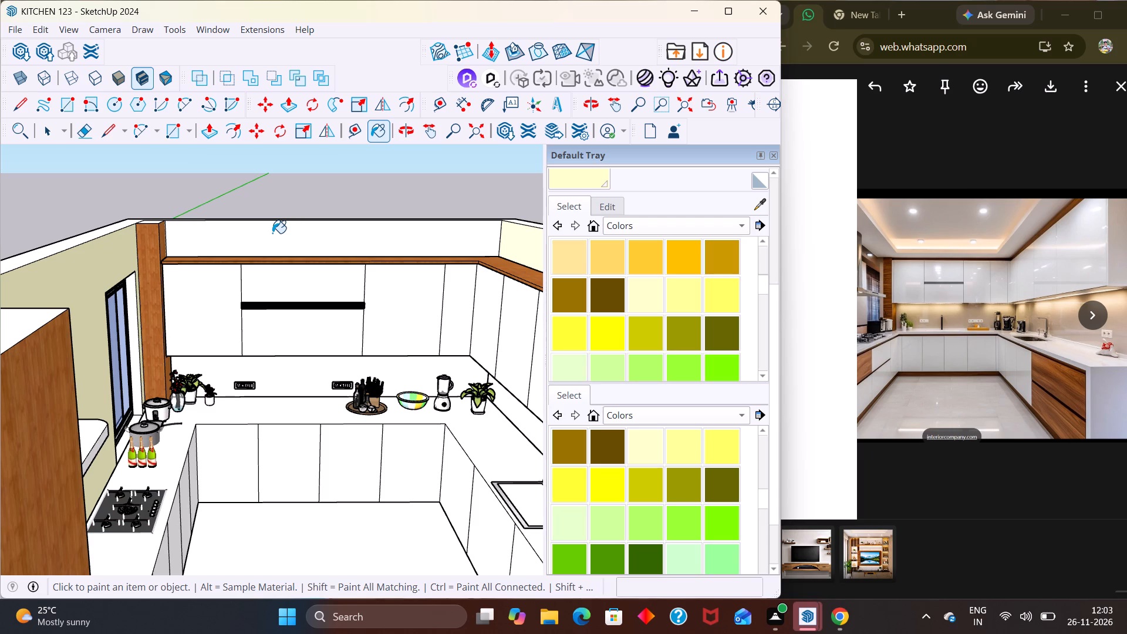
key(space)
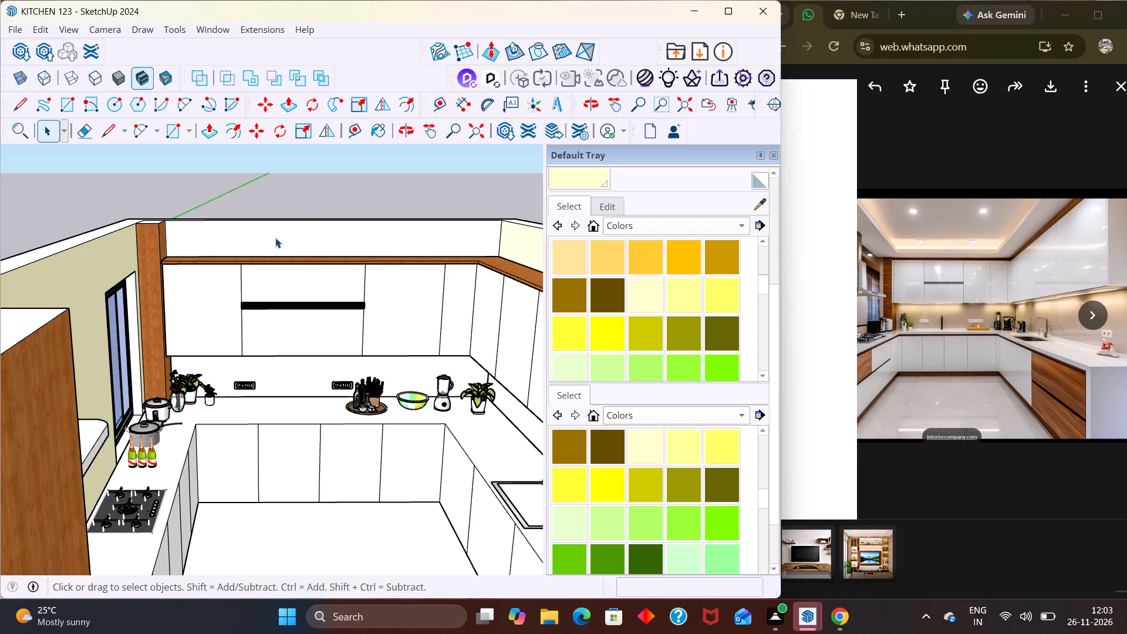
Apply the pale yellow paint to the back wall strip above the upper cabinets and return to selecting.
click(569, 177)
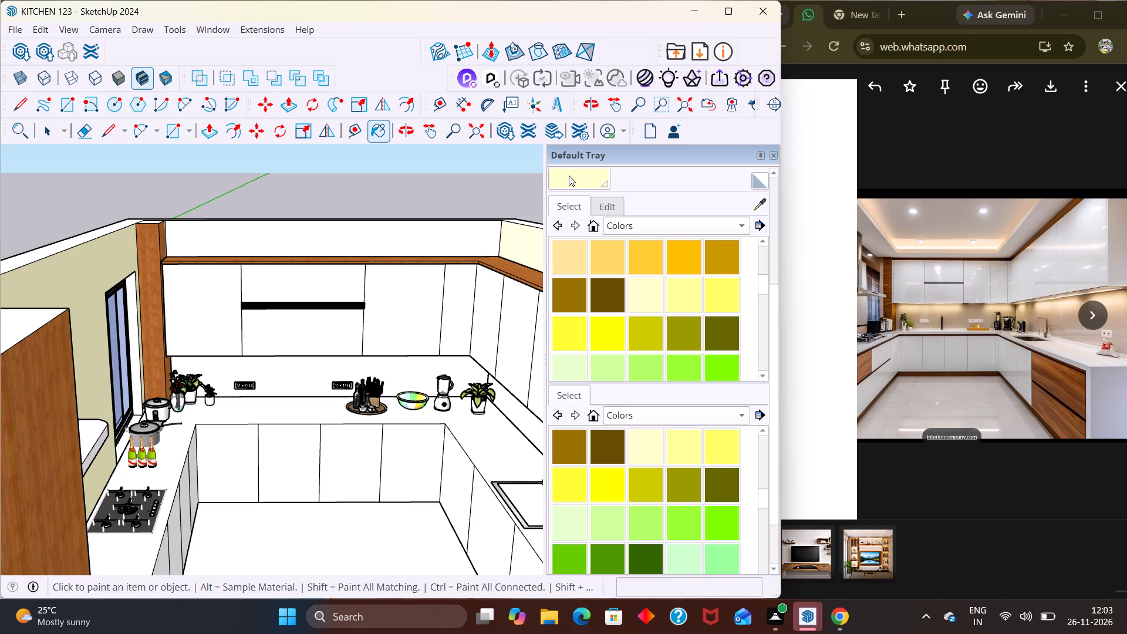
click(384, 236)
key(Escape)
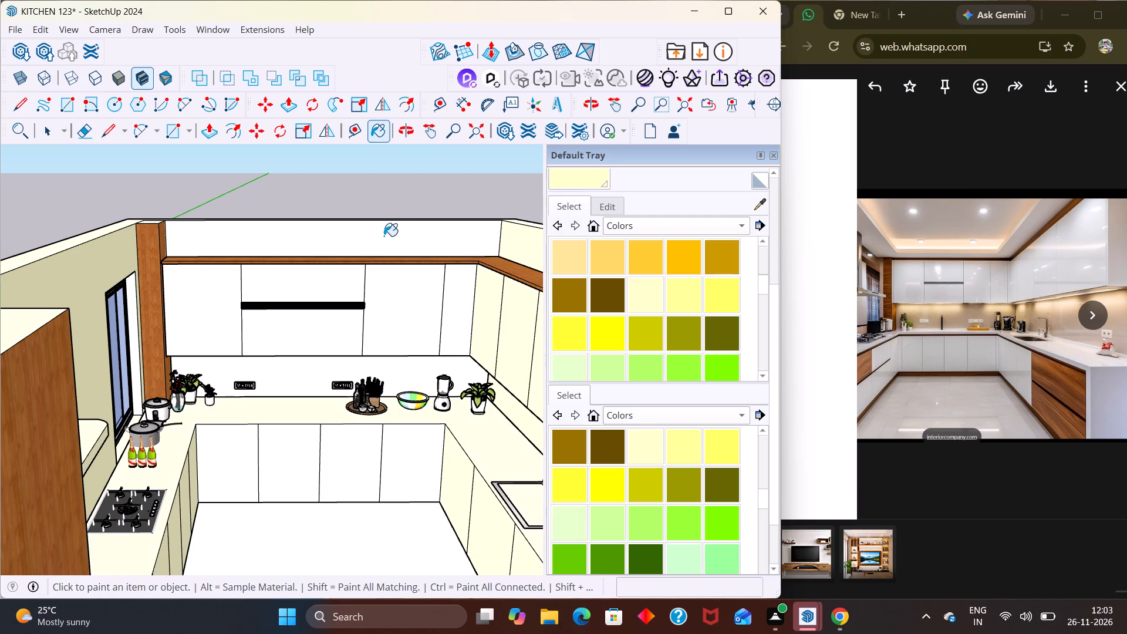
key(space)
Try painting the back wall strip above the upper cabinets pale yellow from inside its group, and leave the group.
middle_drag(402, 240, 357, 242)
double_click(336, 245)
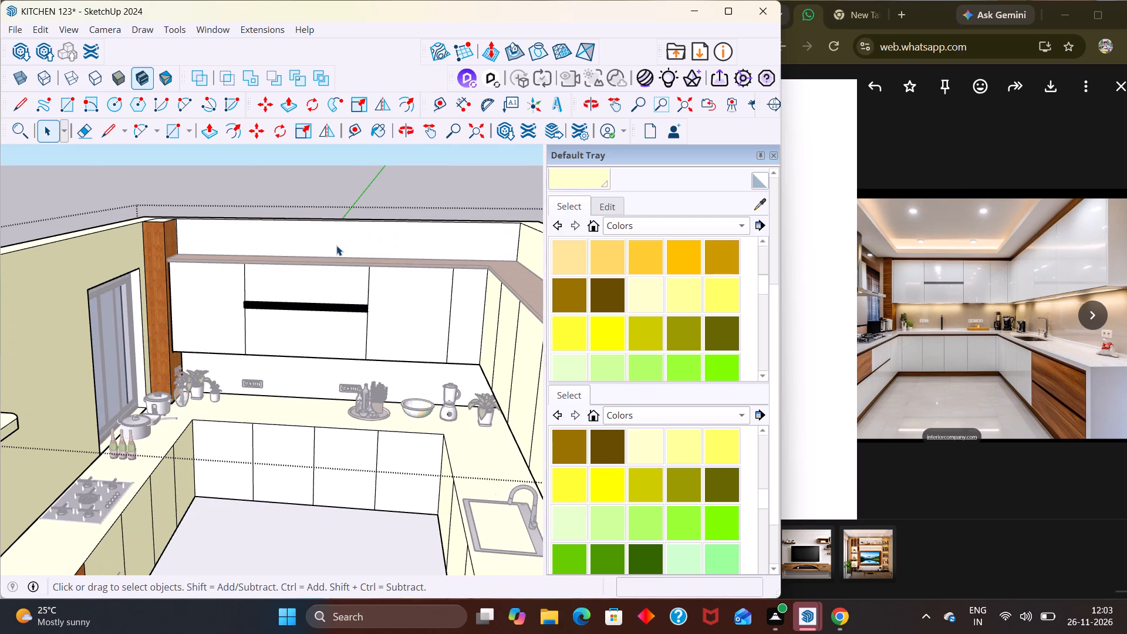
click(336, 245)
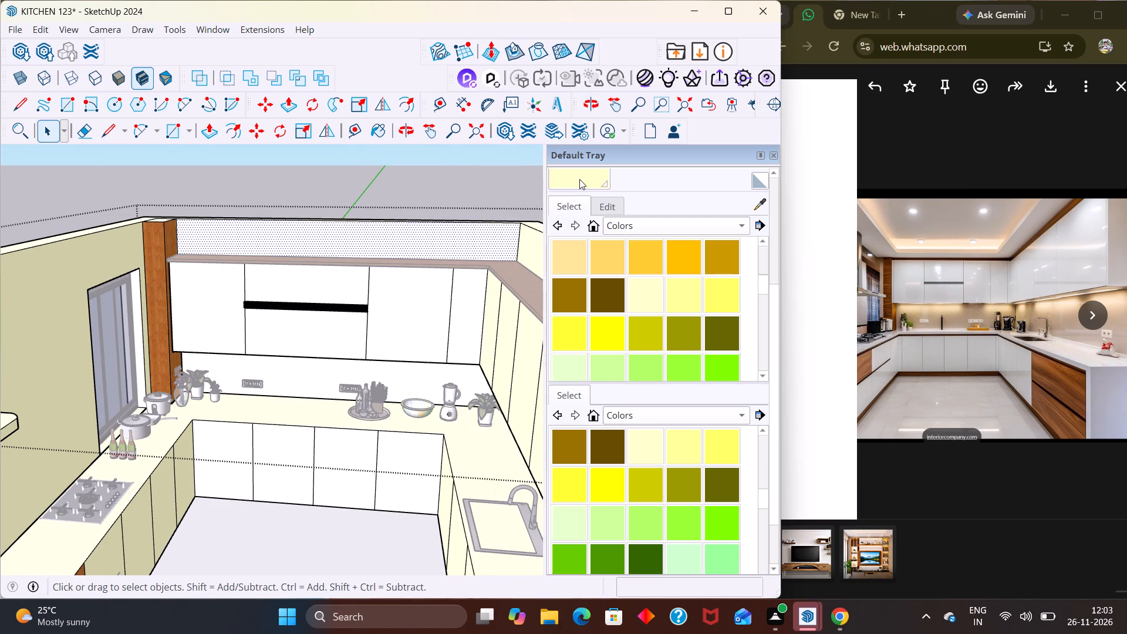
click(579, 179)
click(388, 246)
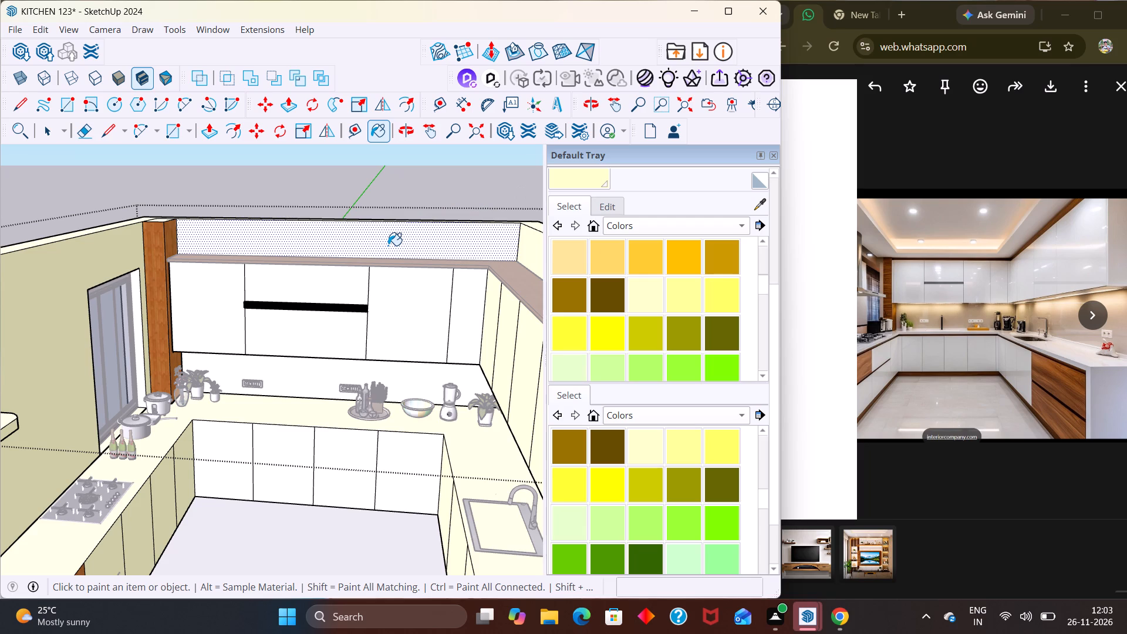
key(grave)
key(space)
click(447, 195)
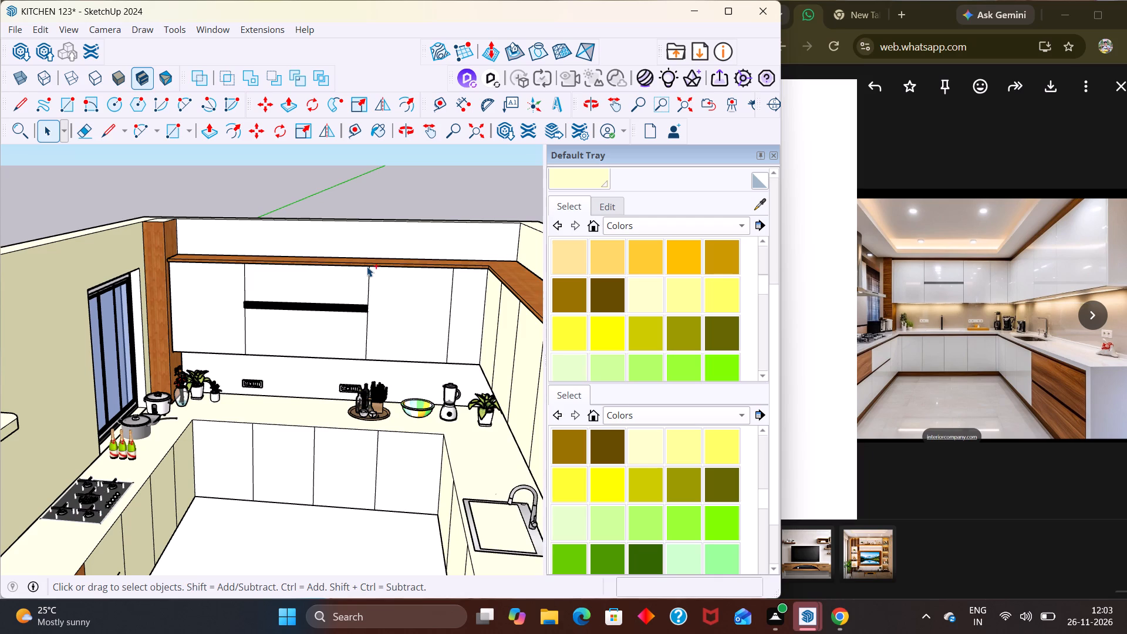
Undo the recent pale yellow painting, including that on the countertops and cabinet fronts.
key(ctrl+z)
key(ctrl+z)
key(ctrl+z)
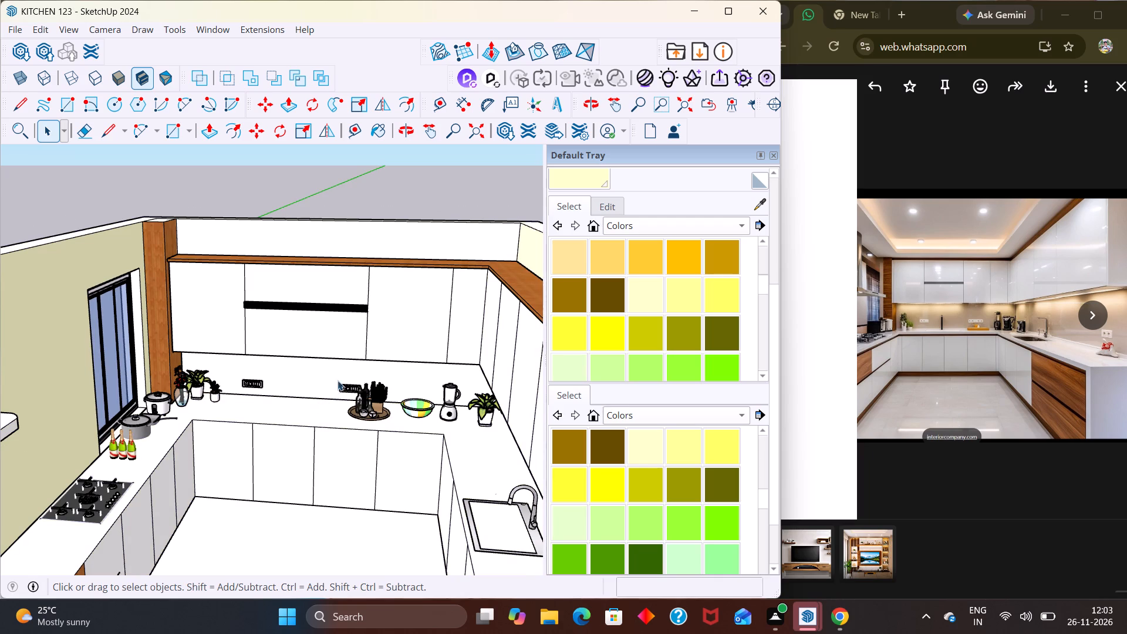
Examine the whole kitchen model from the front, the side and above, checking the walls, cabinets and countertops.
scroll(374, 365, down, 3)
scroll(388, 352, up, 1)
scroll(389, 347, down, 2)
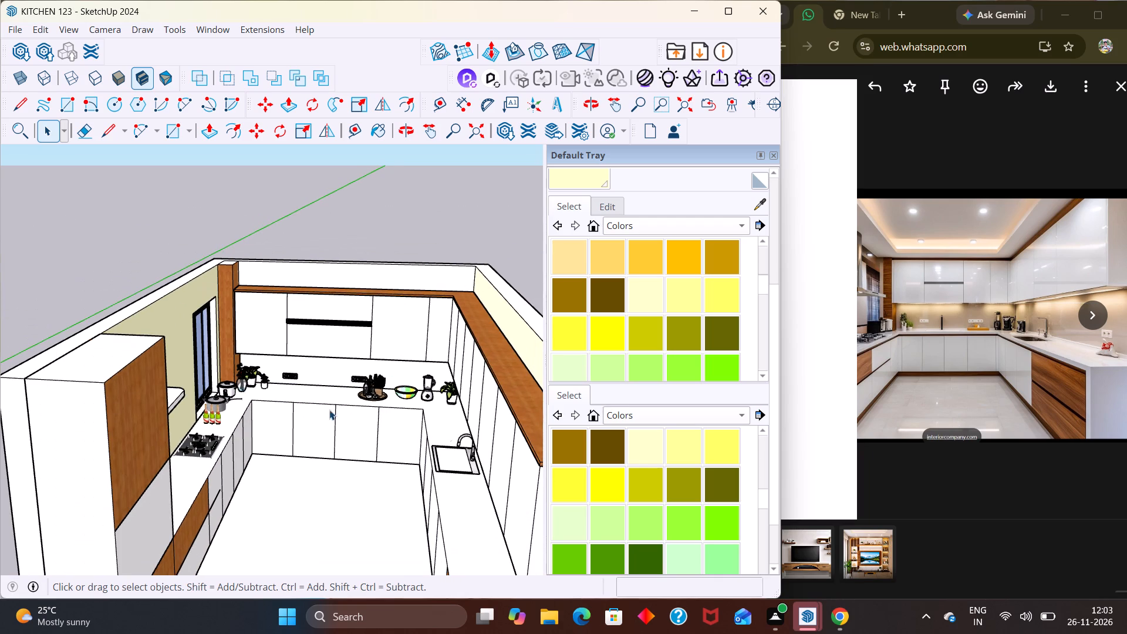
middle_drag(329, 411, 435, 388)
scroll(340, 435, down, 1)
scroll(442, 365, up, 1)
scroll(430, 352, down, 3)
scroll(375, 375, down, 1)
scroll(404, 423, down, 1)
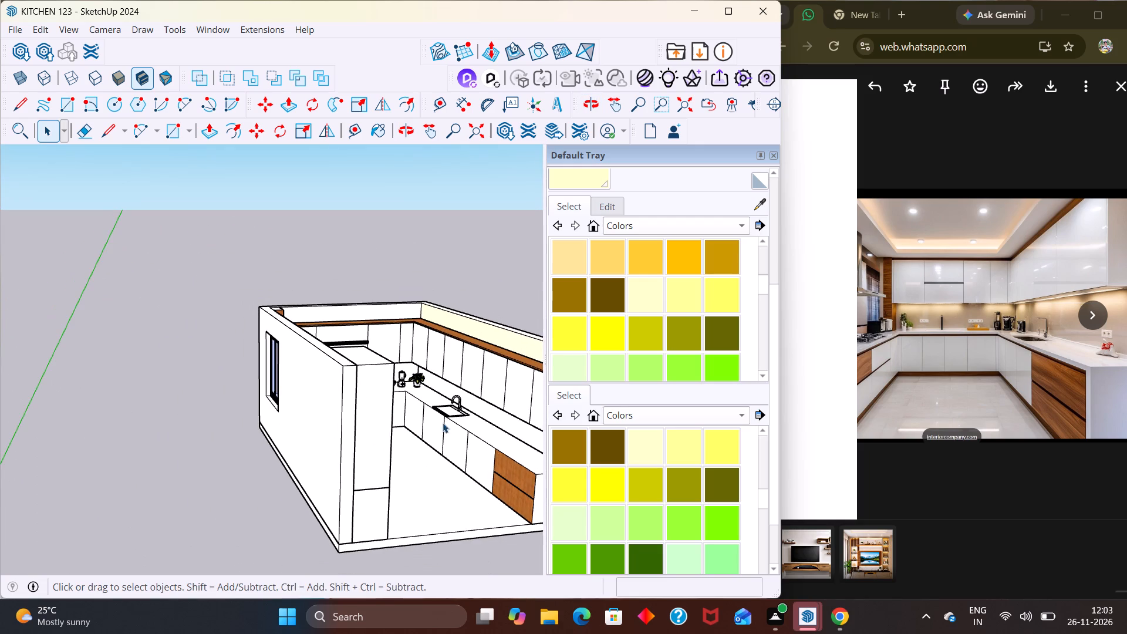
middle_drag(483, 421, 345, 448)
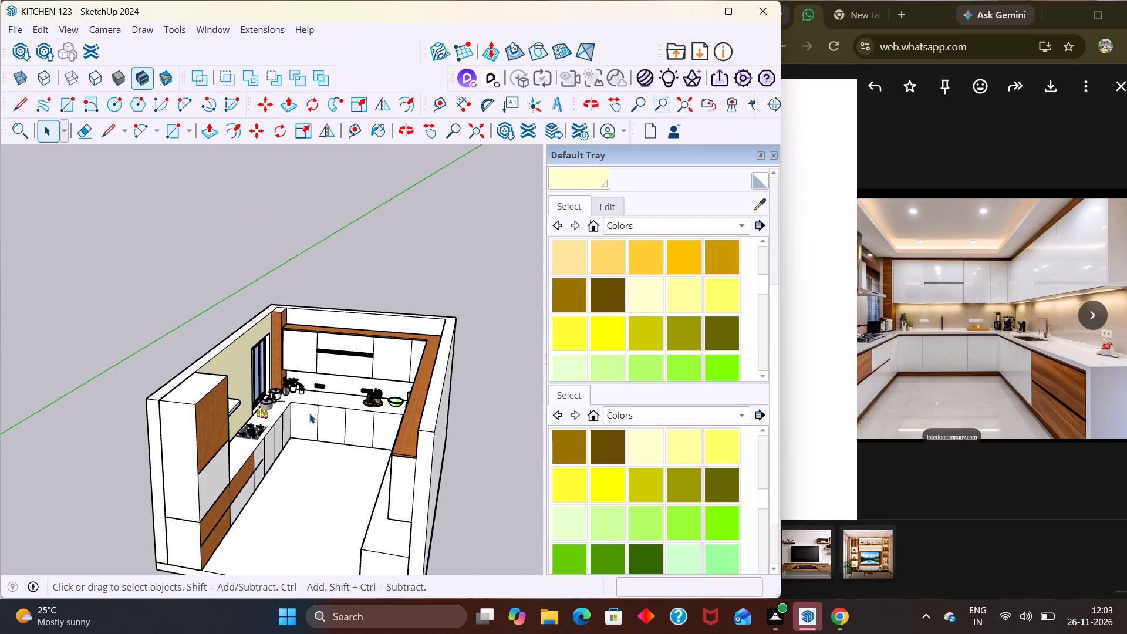
scroll(335, 399, up, 2)
middle_drag(406, 402, 532, 384)
scroll(459, 367, up, 4)
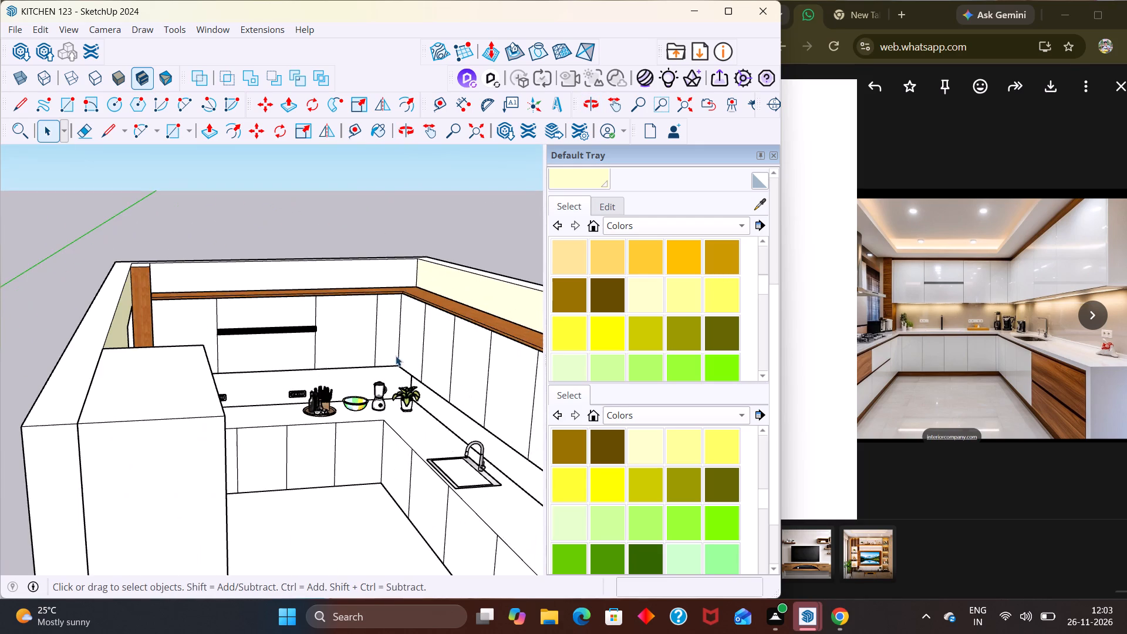
middle_drag(303, 375, 218, 629)
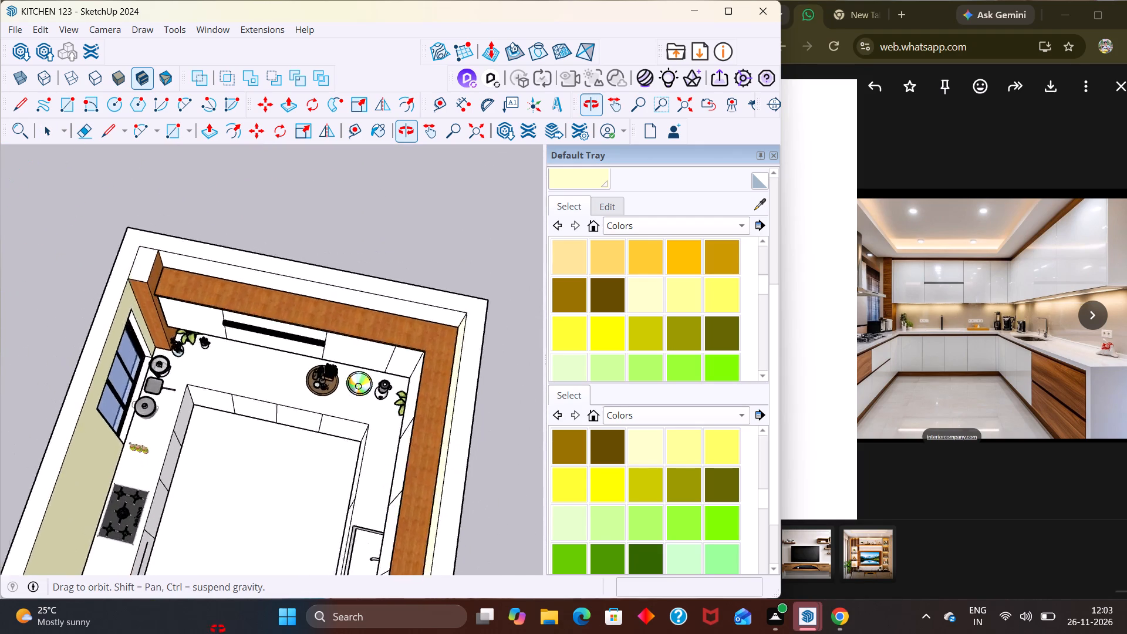
middle_drag(218, 629, 4, 551)
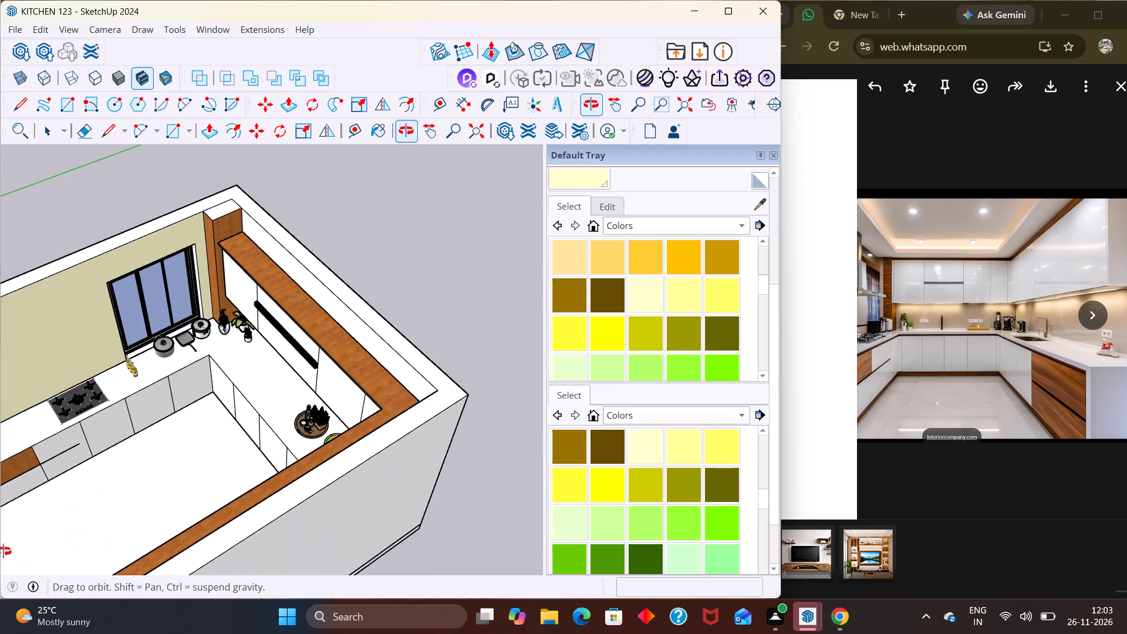
middle_drag(4, 551, 244, 356)
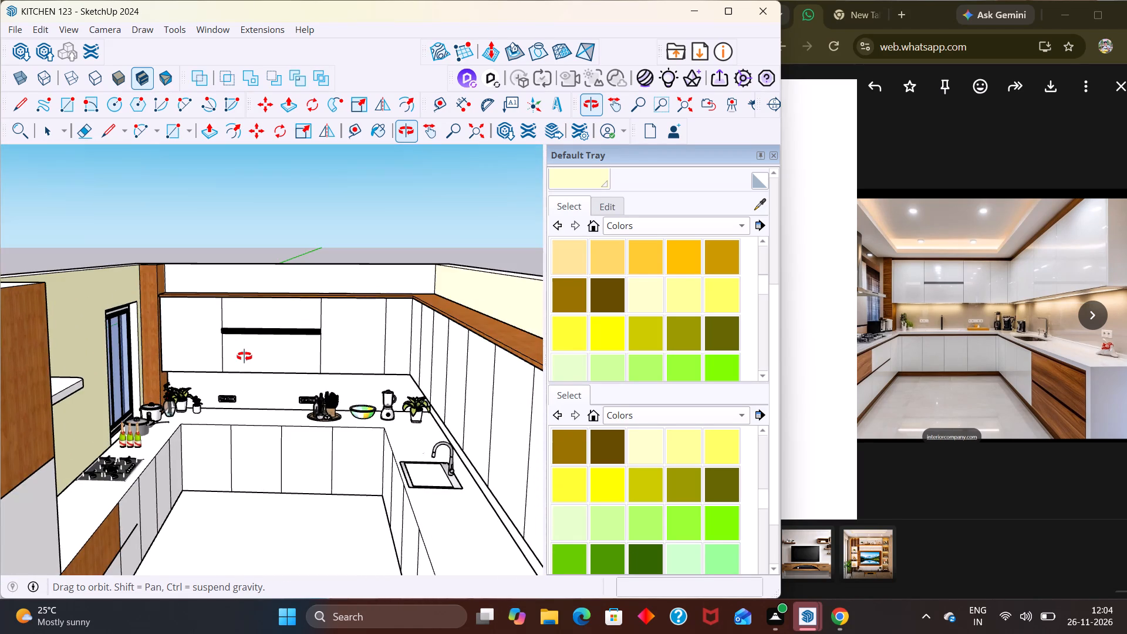
middle_drag(244, 356, 248, 331)
scroll(284, 321, down, 1)
scroll(271, 272, down, 5)
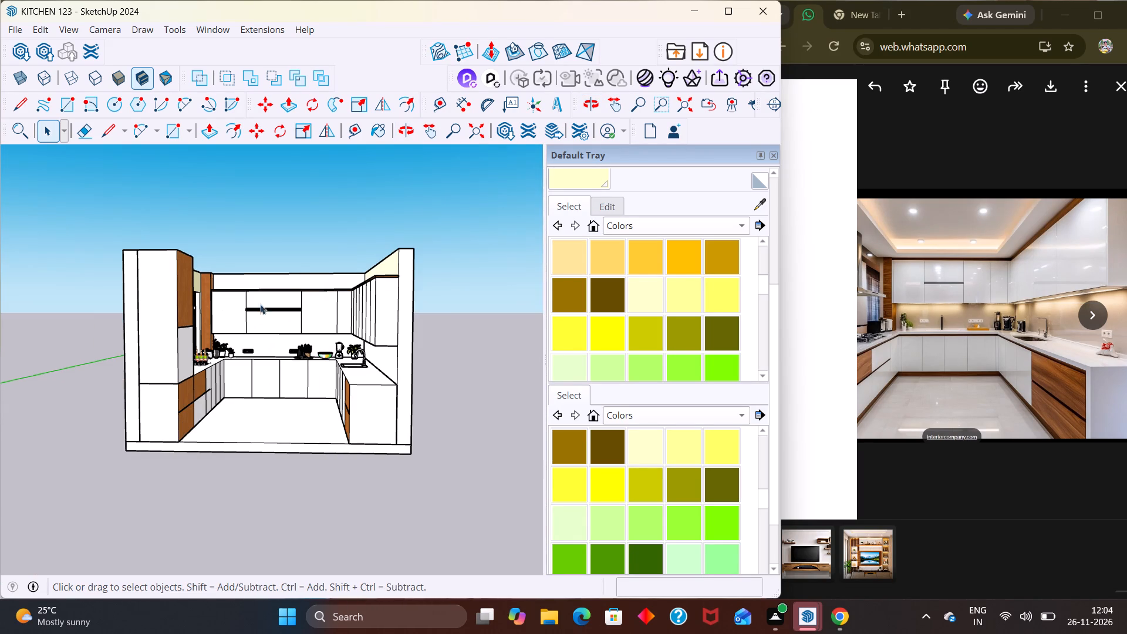
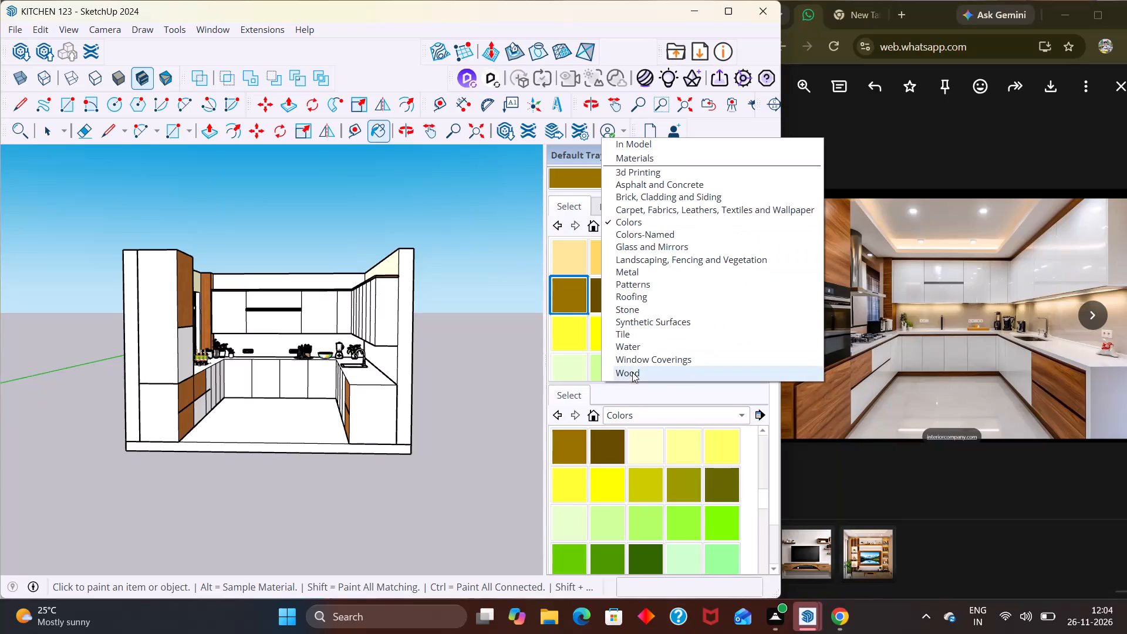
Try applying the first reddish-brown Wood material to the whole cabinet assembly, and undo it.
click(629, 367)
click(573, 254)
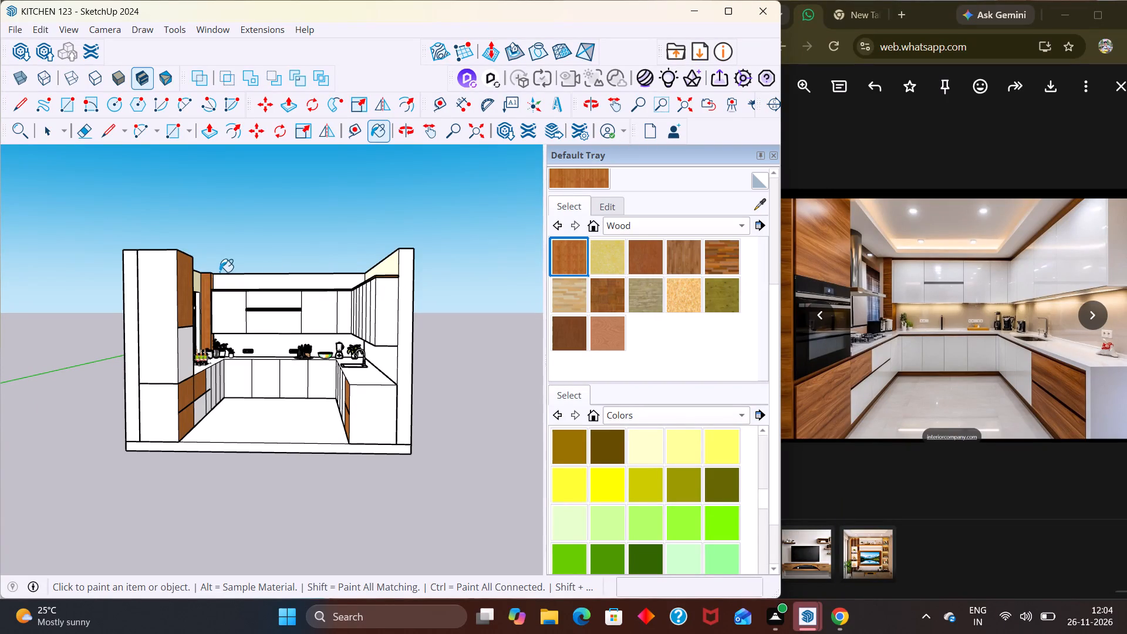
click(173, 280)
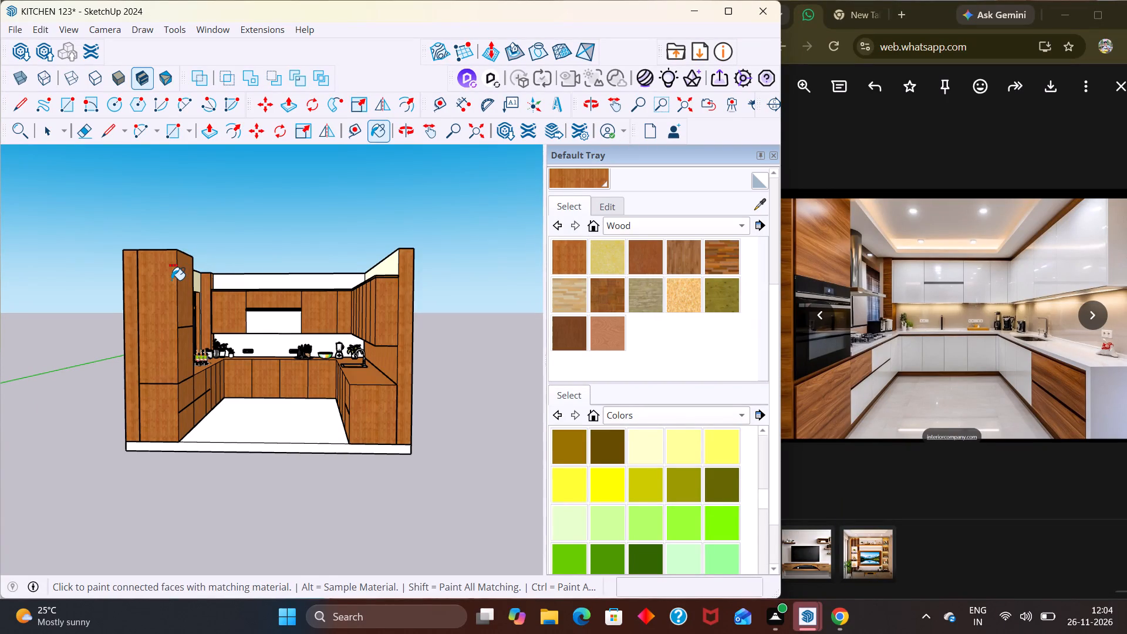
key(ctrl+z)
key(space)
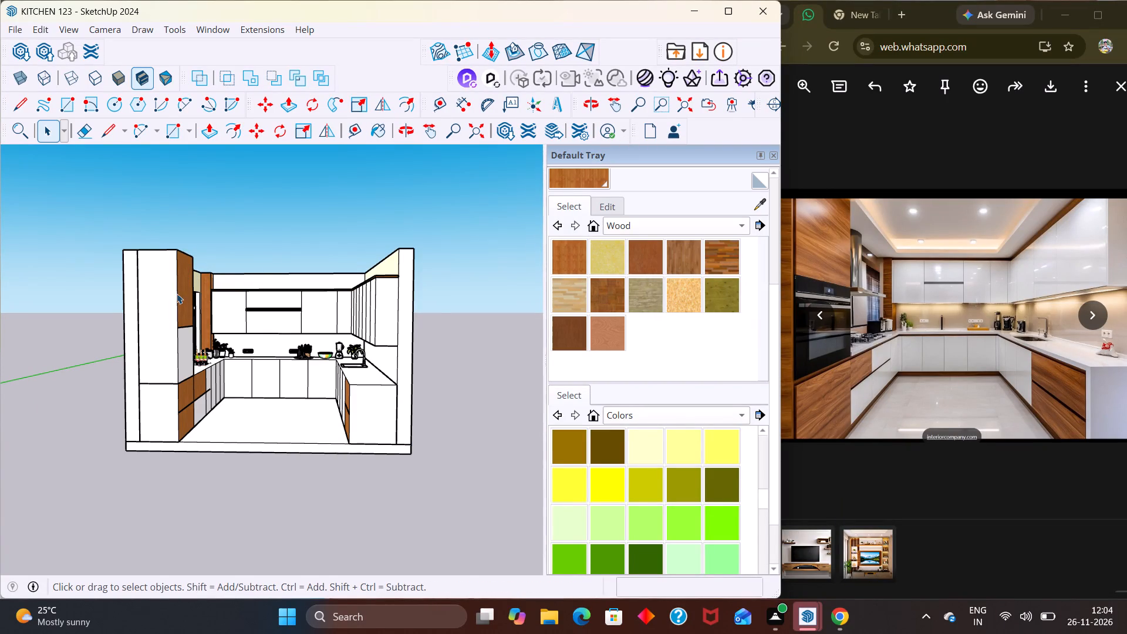
Paint the upper section of the tall cabinet's end panel with the reddish-brown wood from inside its group.
double_click(159, 300)
click(159, 300)
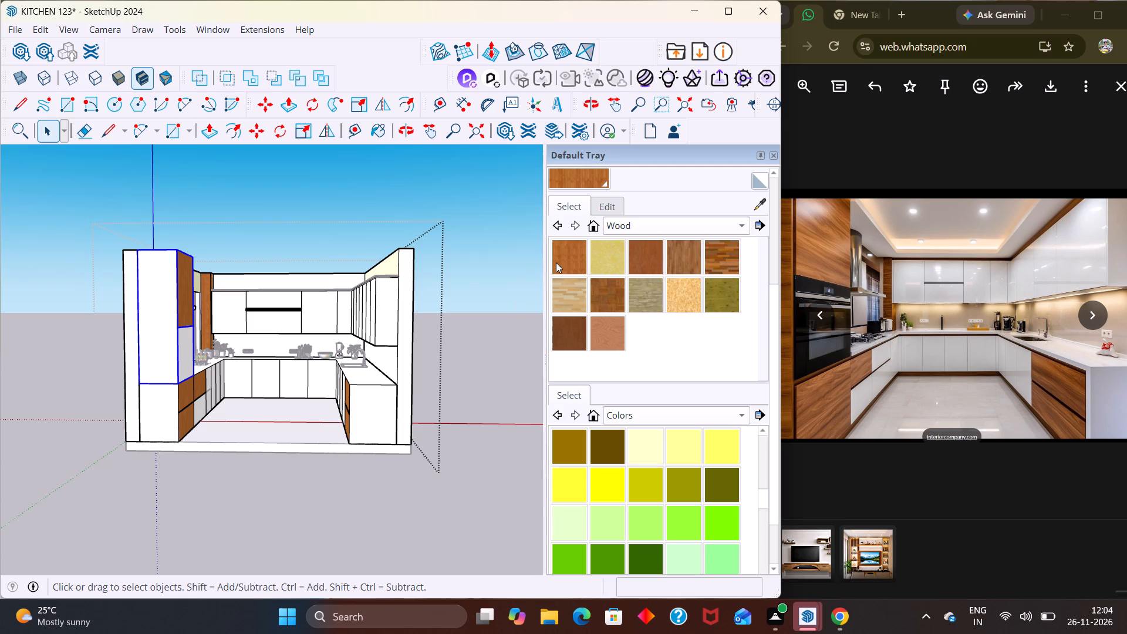
click(556, 262)
click(170, 303)
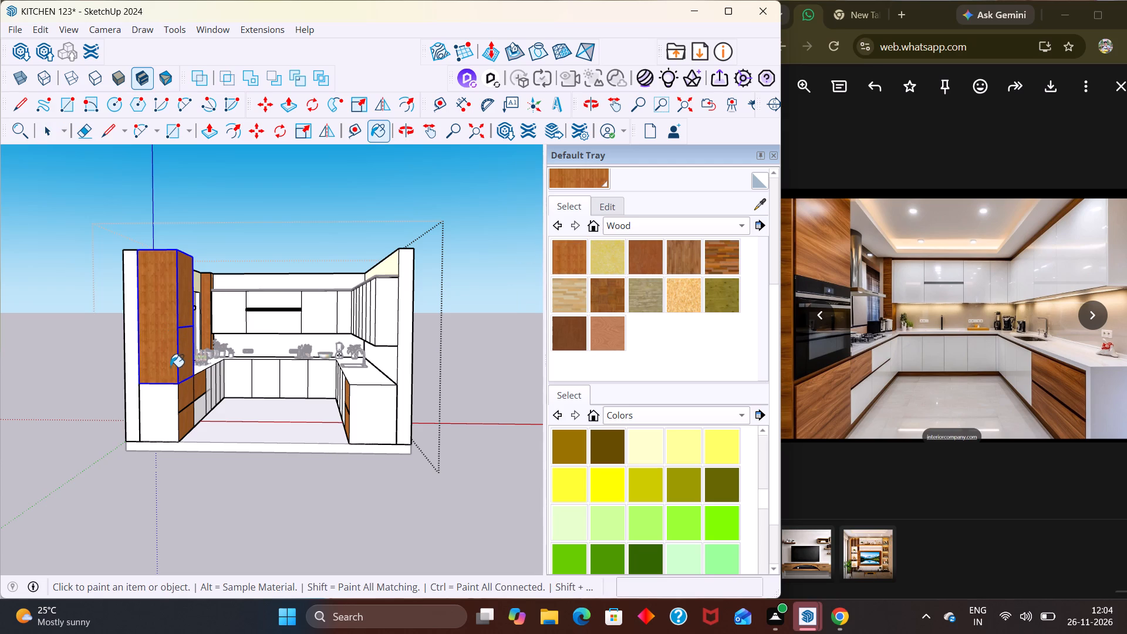
click(167, 393)
key(ctrl+z)
key(ctrl+z)
click(157, 362)
key(space)
Paint the lower section of the tall cabinet's end panel with the same wood and leave the base cabinet group.
double_click(164, 423)
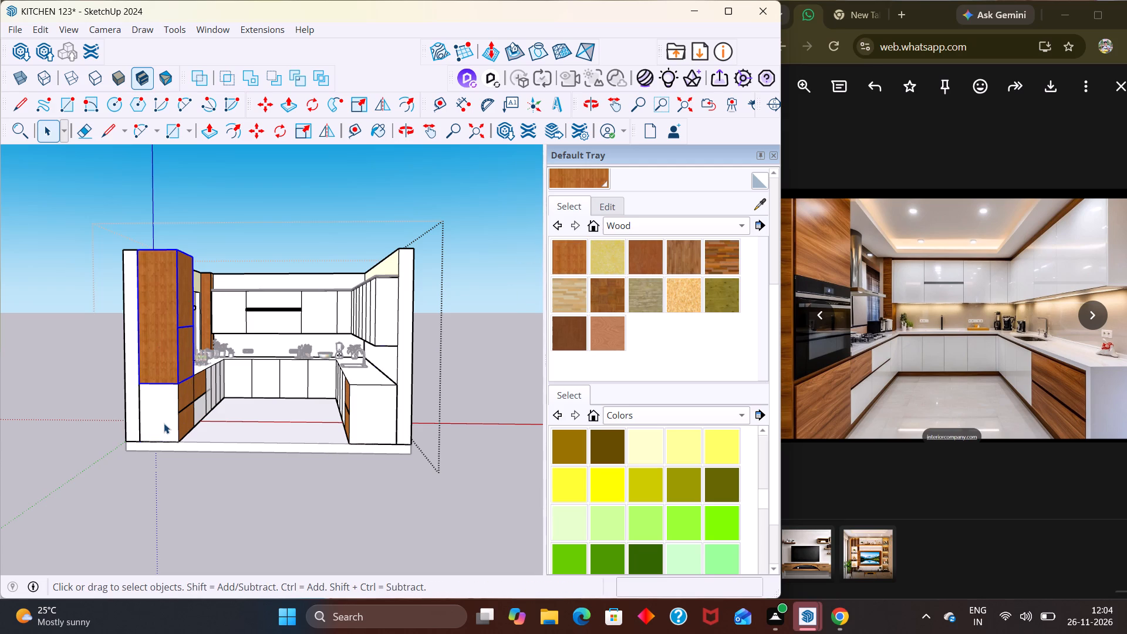
click(564, 267)
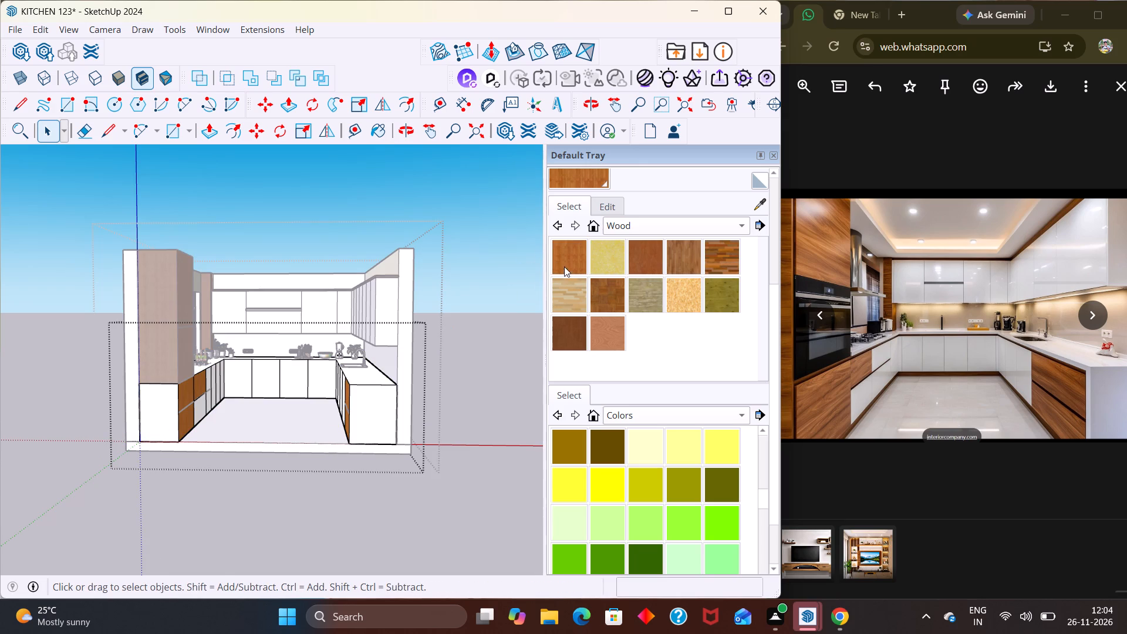
click(172, 399)
key(space)
click(273, 249)
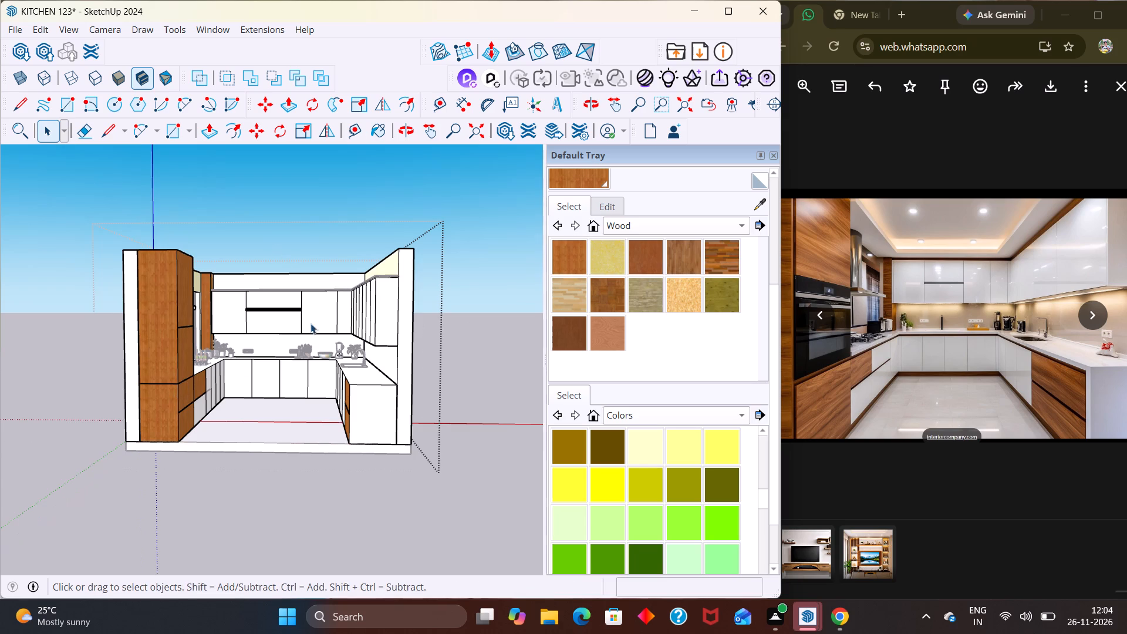
Examine the kitchen from the front, above and the window side, checking the wood cabinets and wall surfaces.
middle_drag(290, 369, 362, 370)
scroll(301, 408, down, 1)
scroll(368, 349, down, 1)
scroll(370, 350, up, 1)
scroll(372, 352, down, 3)
click(326, 450)
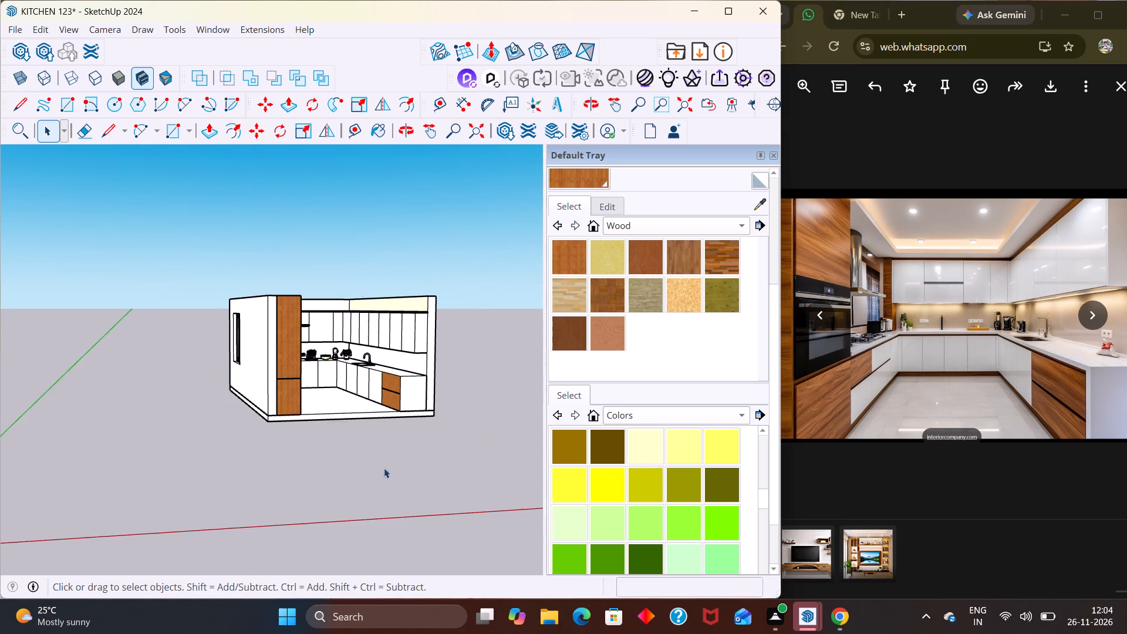
middle_drag(394, 473, 315, 525)
scroll(265, 355, up, 1)
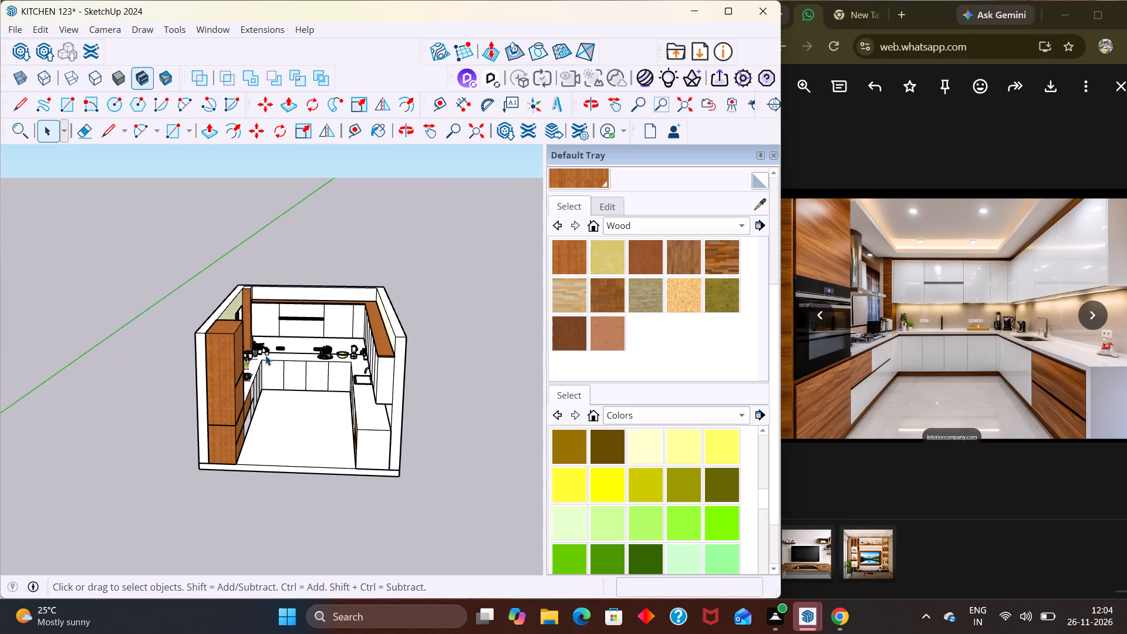
scroll(316, 293, up, 3)
middle_drag(323, 289, 153, 624)
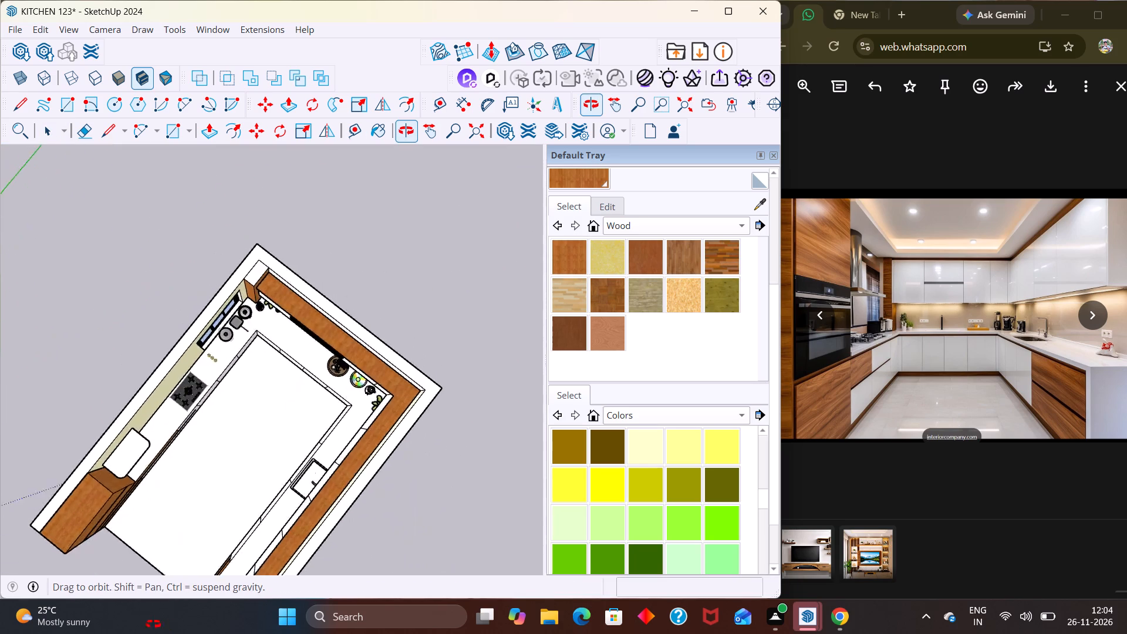
middle_drag(153, 624, 580, 375)
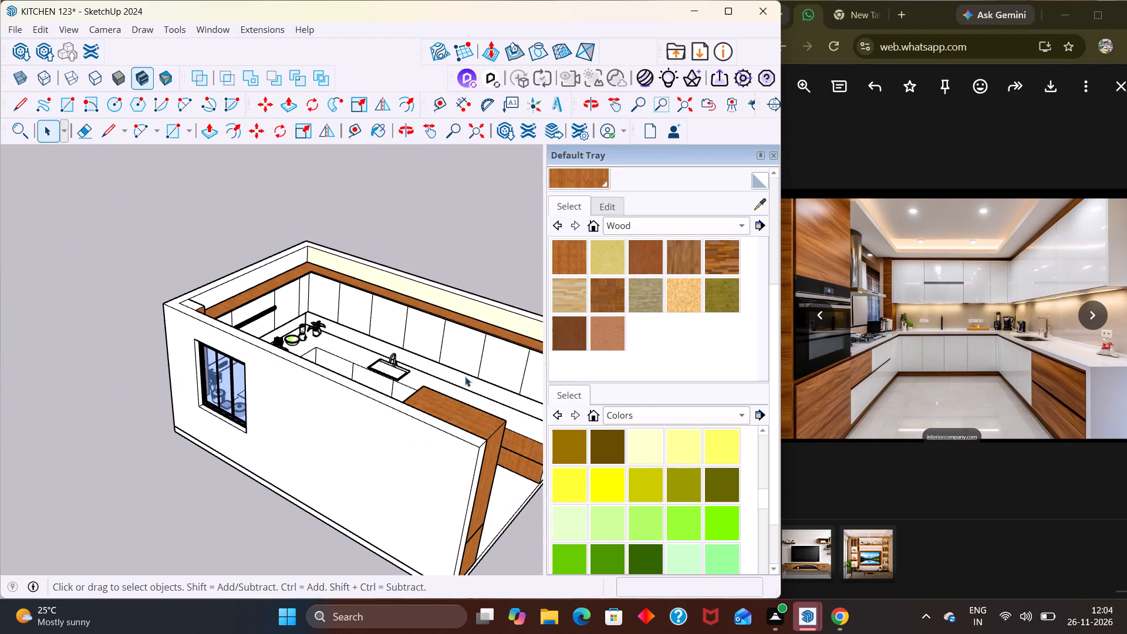
Sample the pale yellow from the sink-side wall and paint the wall area between its countertop and upper cabinets.
double_click(457, 378)
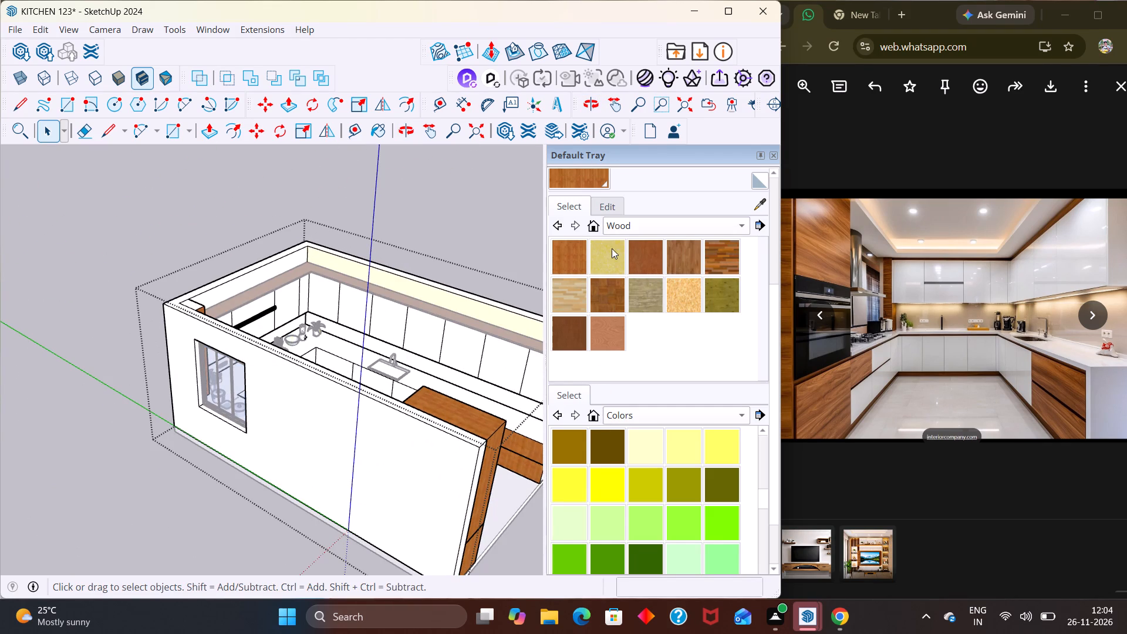
click(762, 198)
click(444, 301)
scroll(489, 378, down, 1)
scroll(491, 380, up, 3)
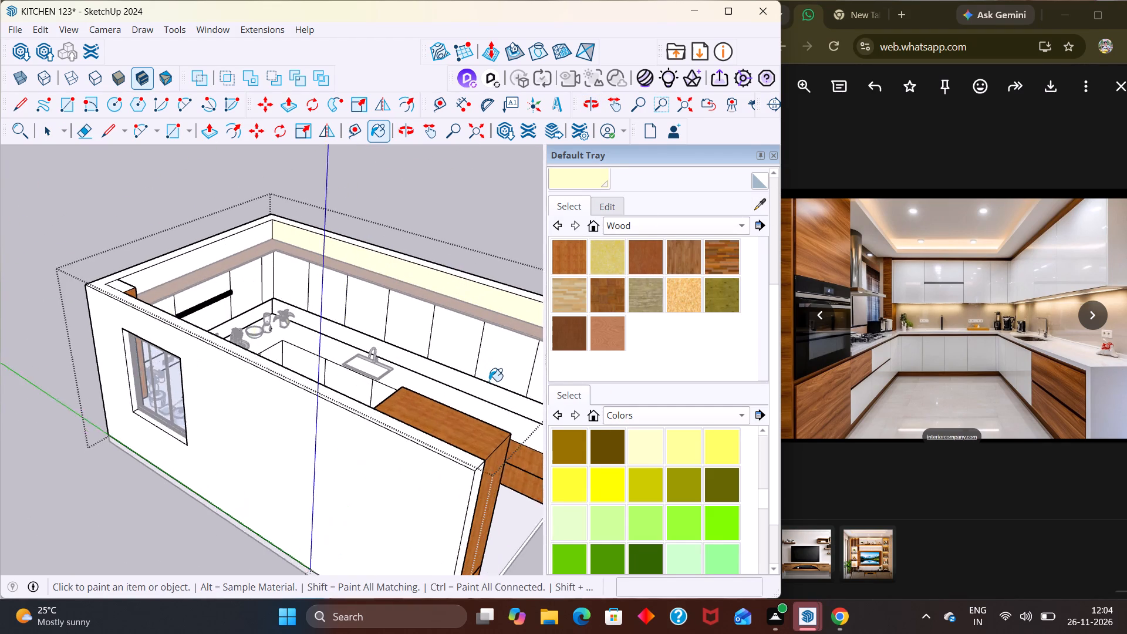
scroll(489, 381, up, 3)
scroll(487, 381, down, 1)
click(477, 384)
Apply the sampled pale yellow to the back wall area between the countertop and the upper cabinets.
scroll(443, 341, down, 2)
scroll(439, 336, up, 1)
scroll(438, 335, down, 3)
middle_drag(522, 376, 515, 376)
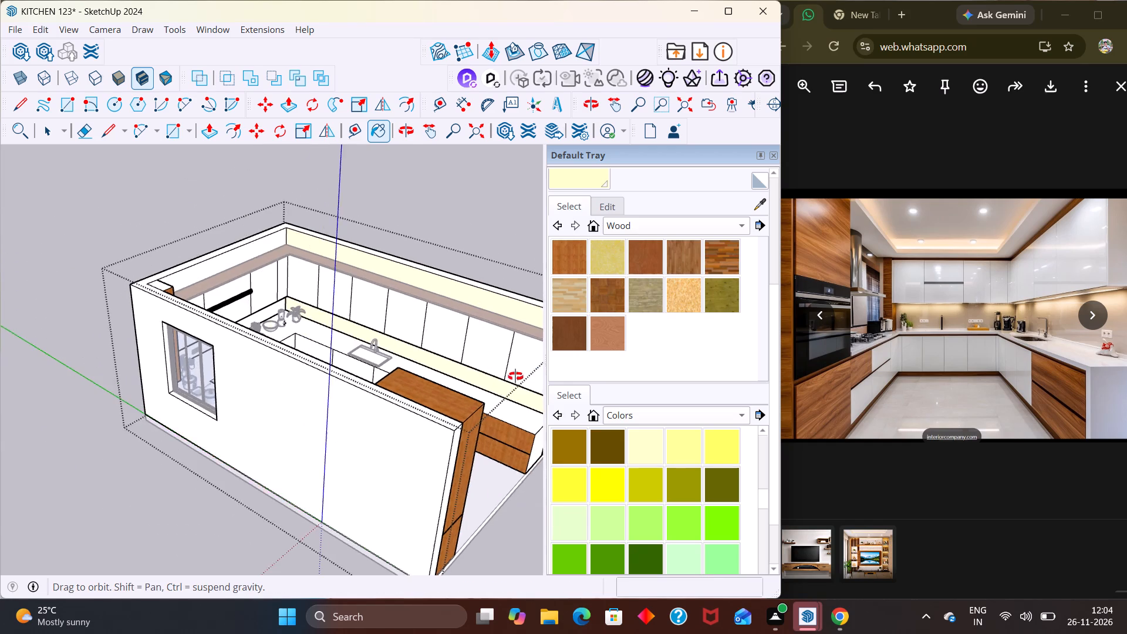
middle_drag(515, 376, 346, 244)
scroll(339, 352, up, 4)
click(321, 332)
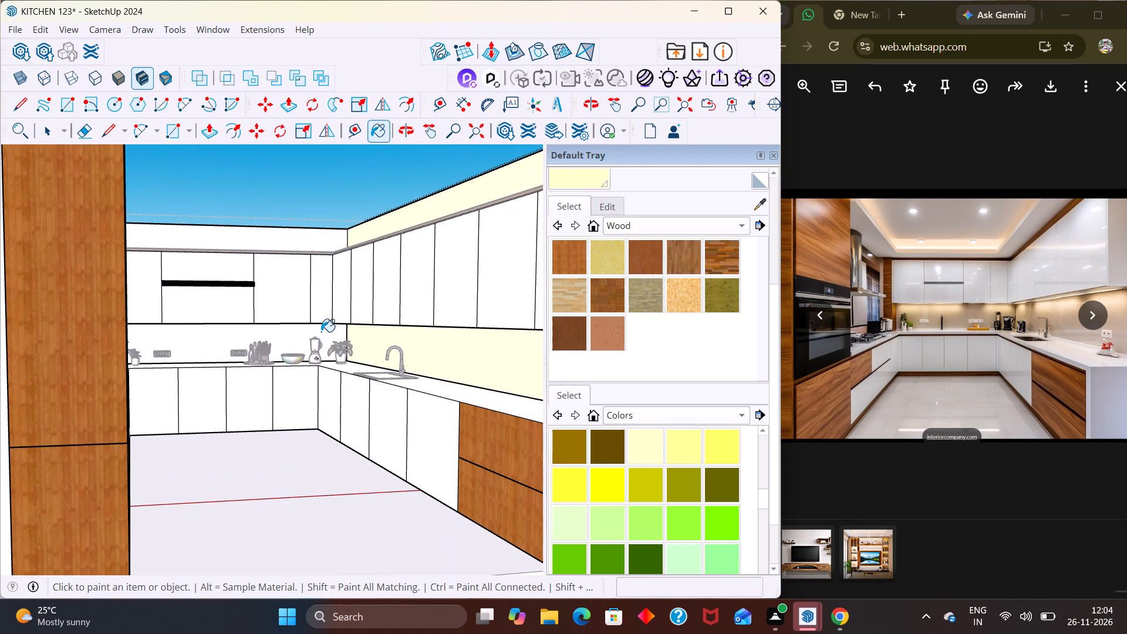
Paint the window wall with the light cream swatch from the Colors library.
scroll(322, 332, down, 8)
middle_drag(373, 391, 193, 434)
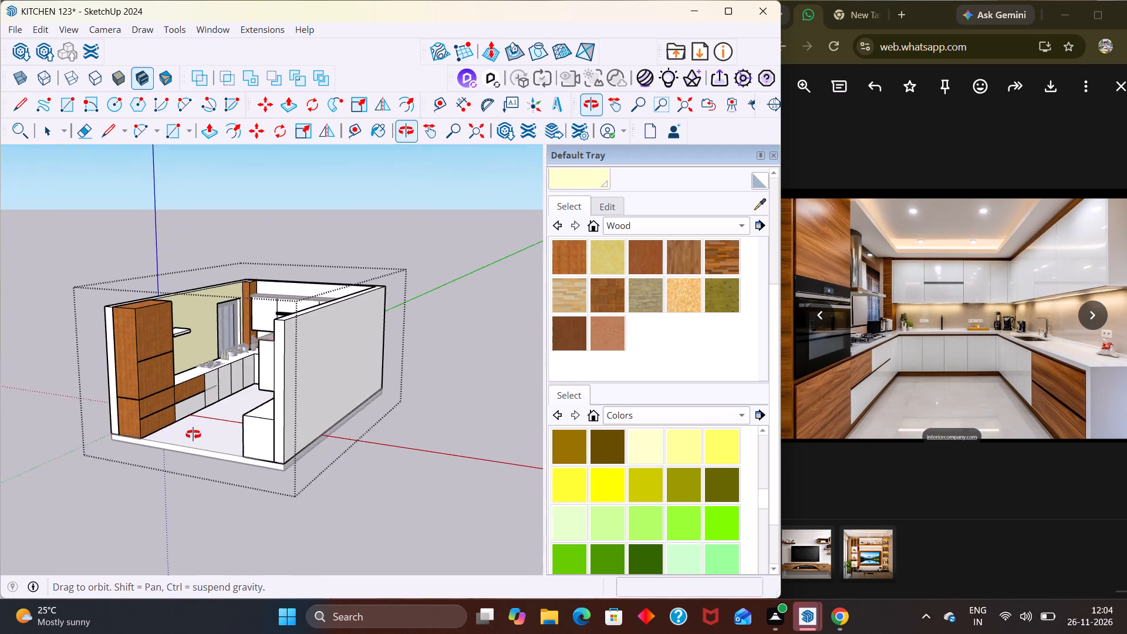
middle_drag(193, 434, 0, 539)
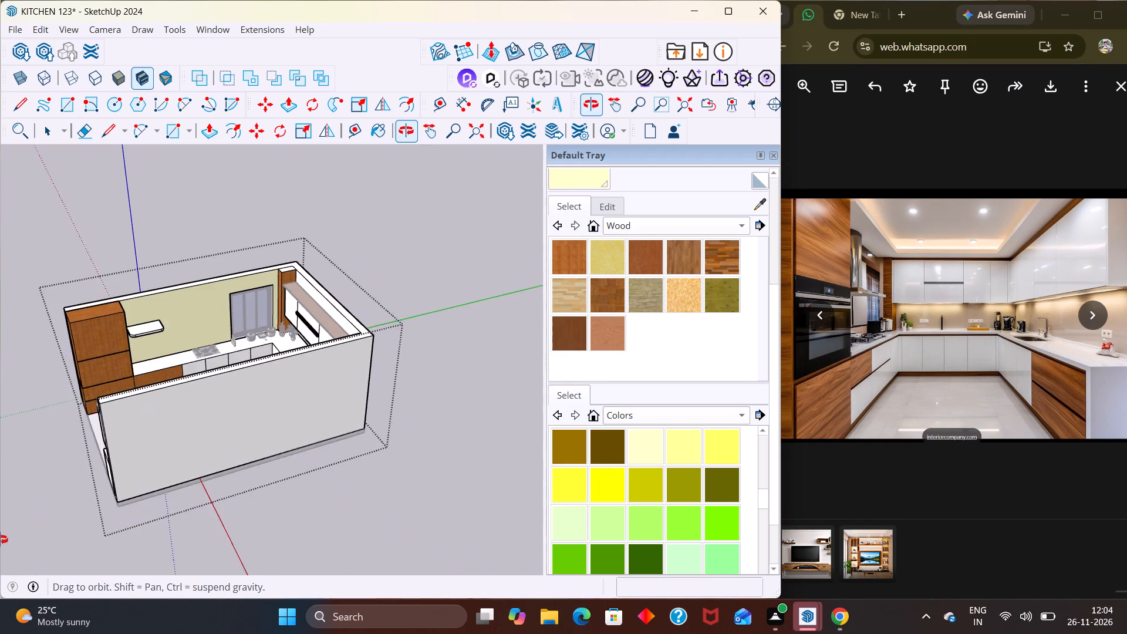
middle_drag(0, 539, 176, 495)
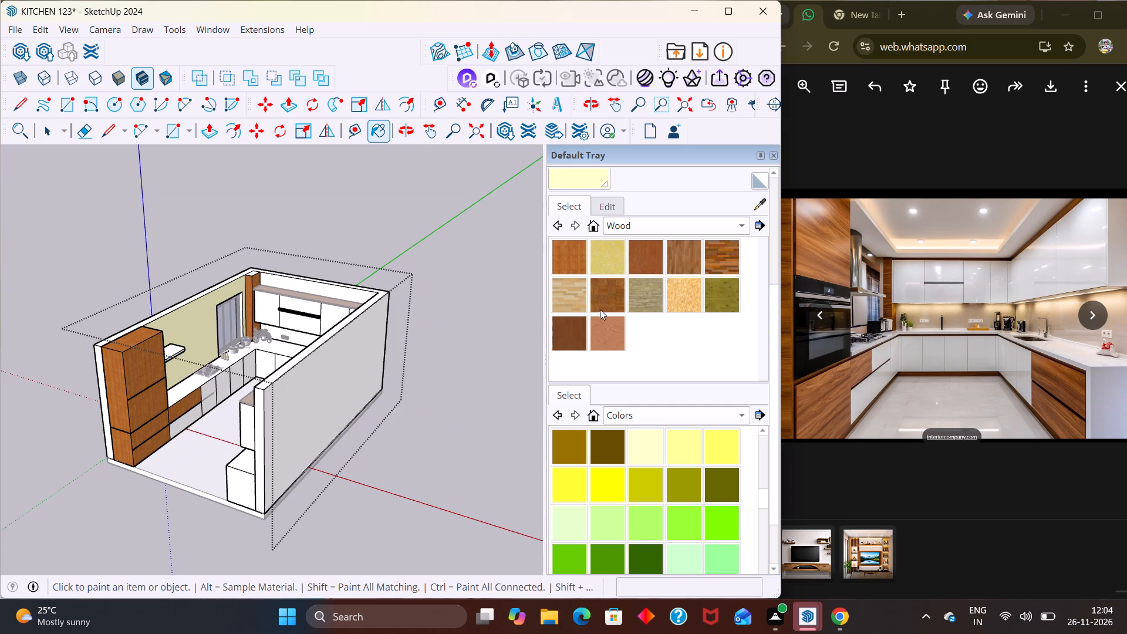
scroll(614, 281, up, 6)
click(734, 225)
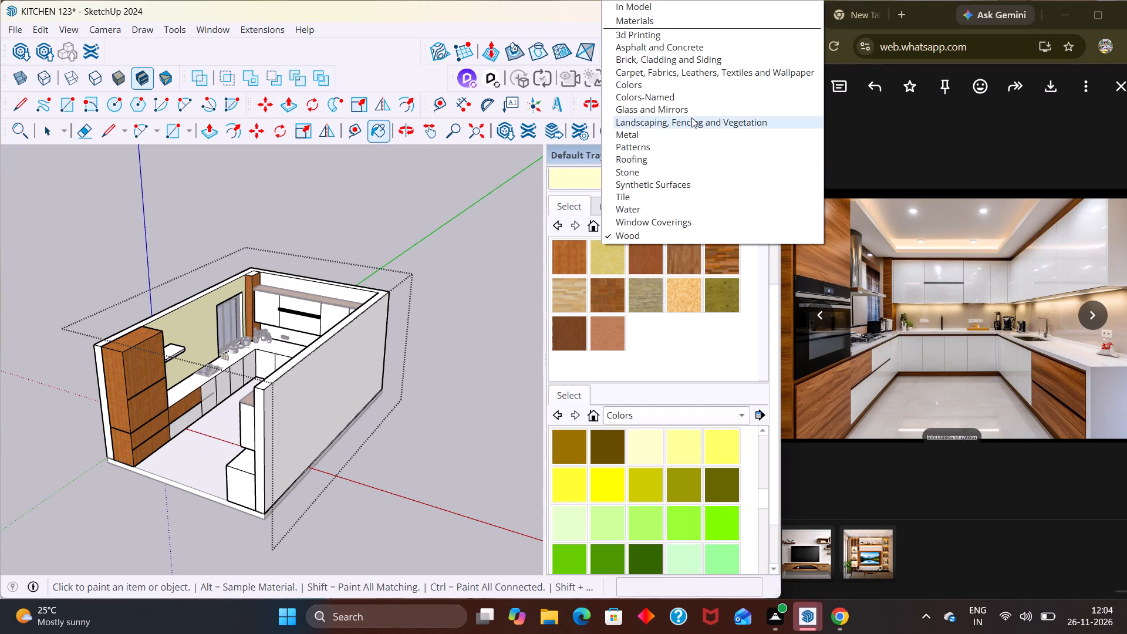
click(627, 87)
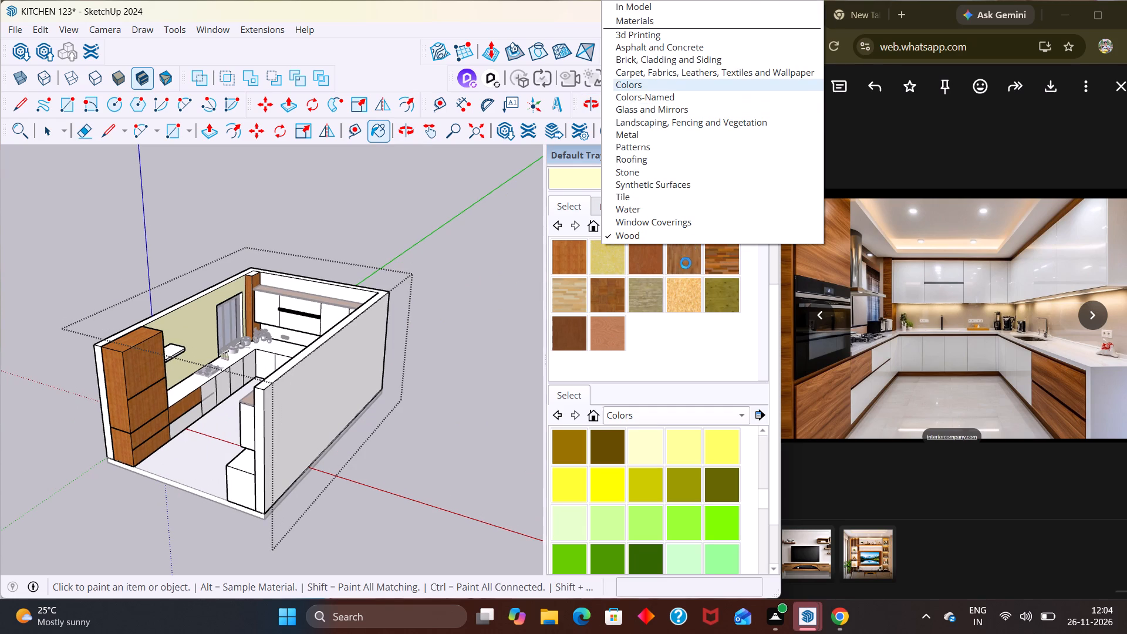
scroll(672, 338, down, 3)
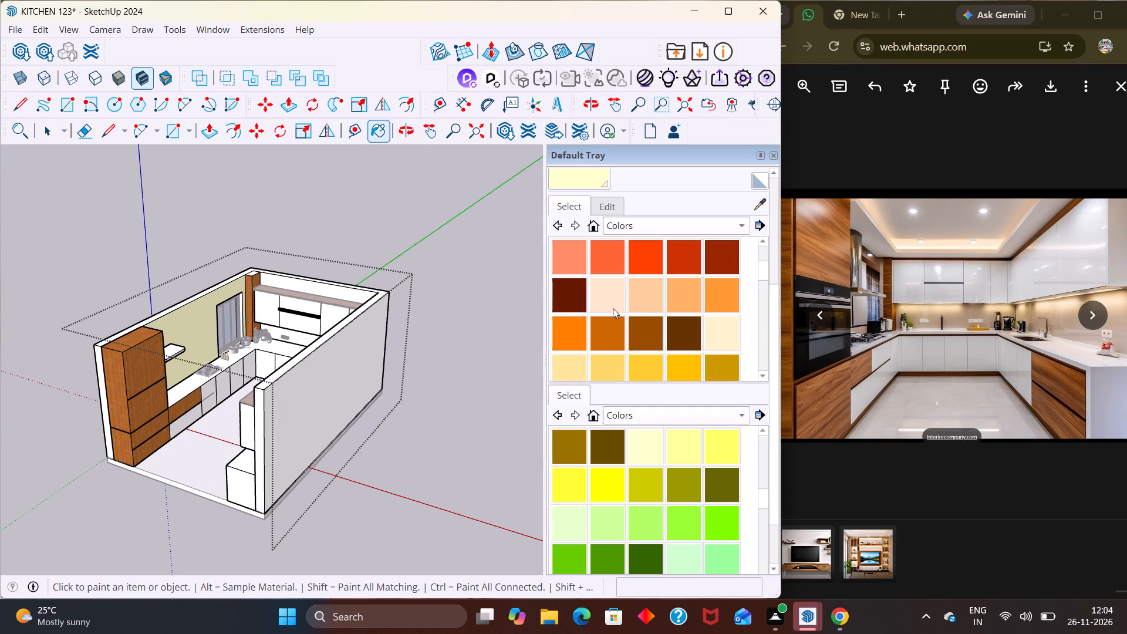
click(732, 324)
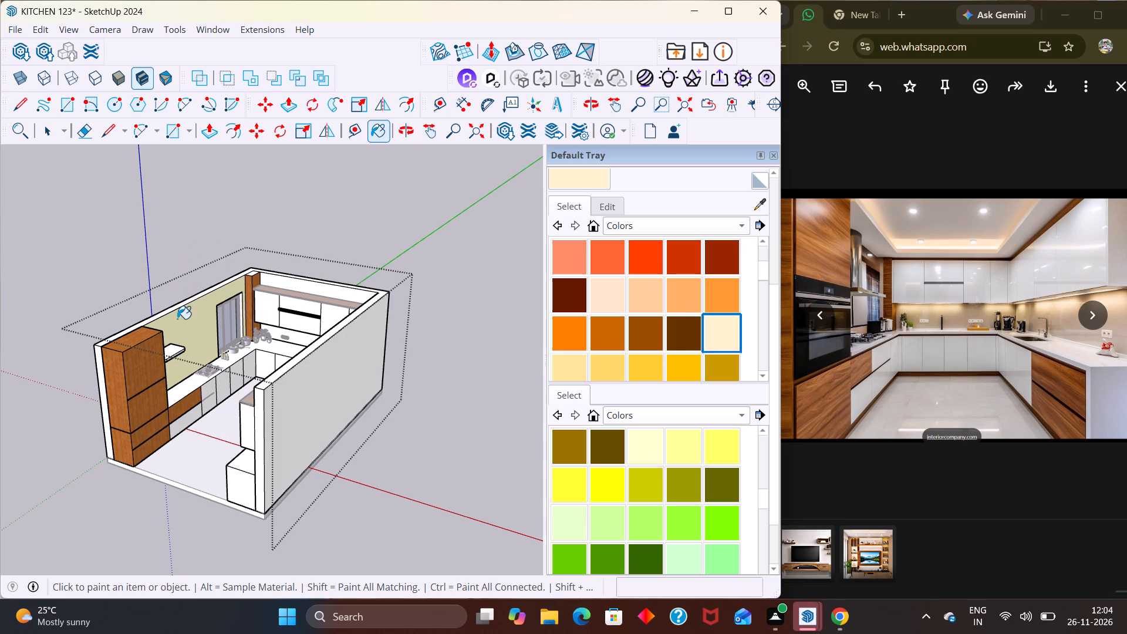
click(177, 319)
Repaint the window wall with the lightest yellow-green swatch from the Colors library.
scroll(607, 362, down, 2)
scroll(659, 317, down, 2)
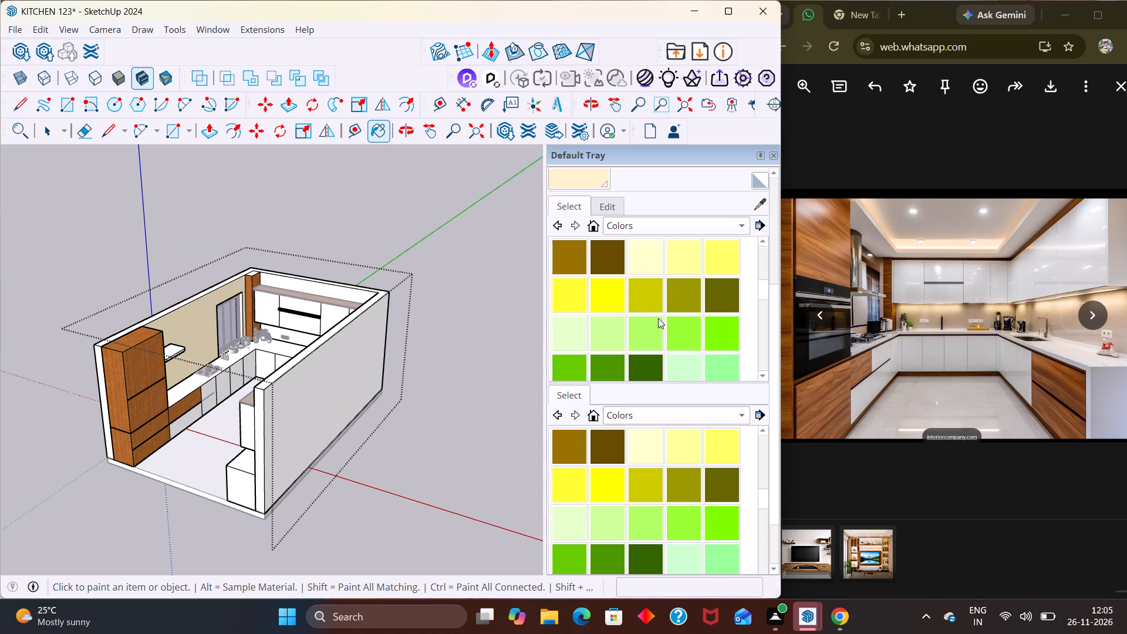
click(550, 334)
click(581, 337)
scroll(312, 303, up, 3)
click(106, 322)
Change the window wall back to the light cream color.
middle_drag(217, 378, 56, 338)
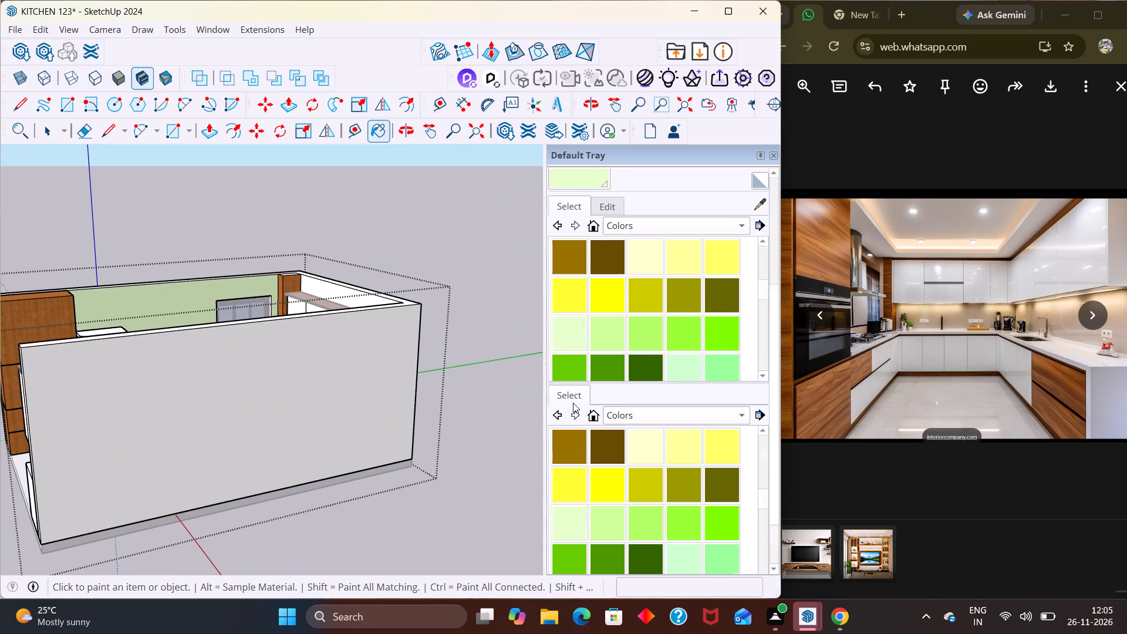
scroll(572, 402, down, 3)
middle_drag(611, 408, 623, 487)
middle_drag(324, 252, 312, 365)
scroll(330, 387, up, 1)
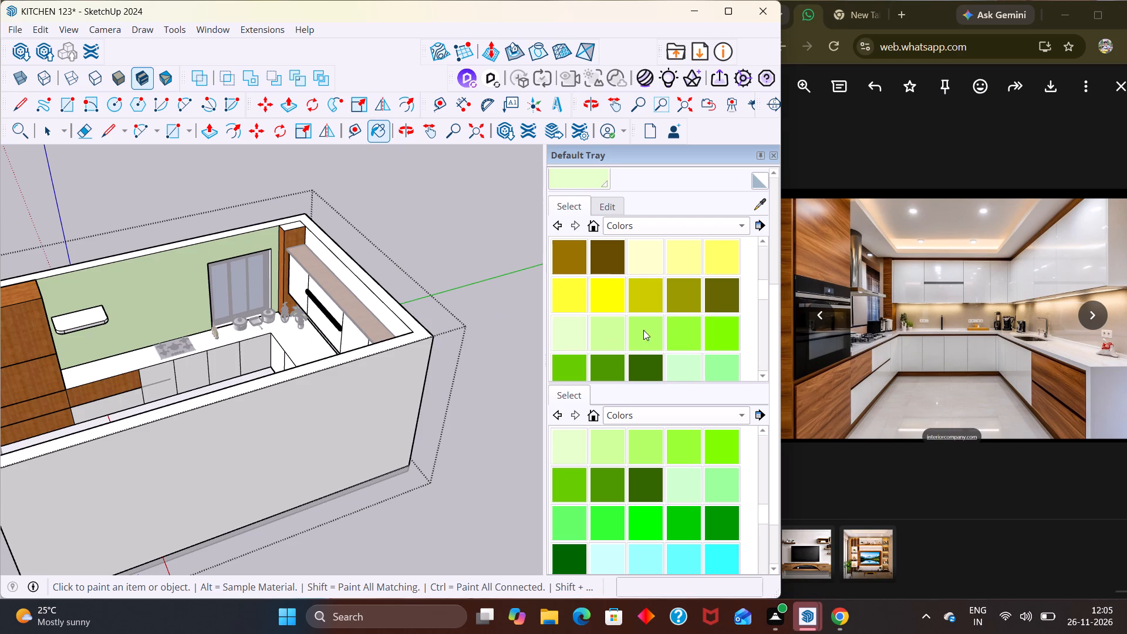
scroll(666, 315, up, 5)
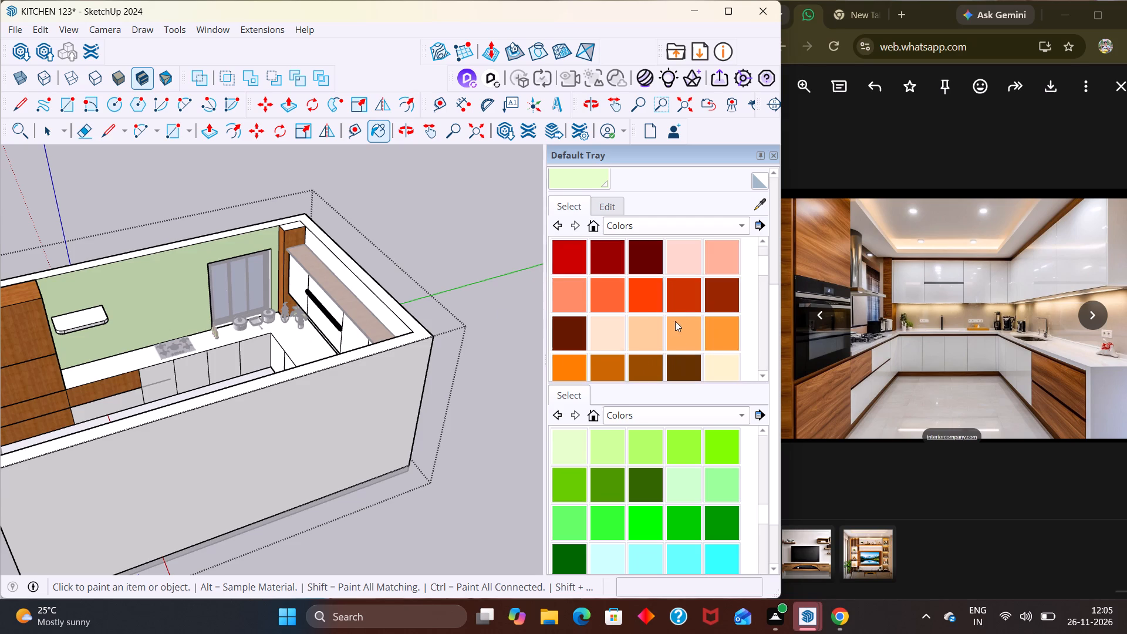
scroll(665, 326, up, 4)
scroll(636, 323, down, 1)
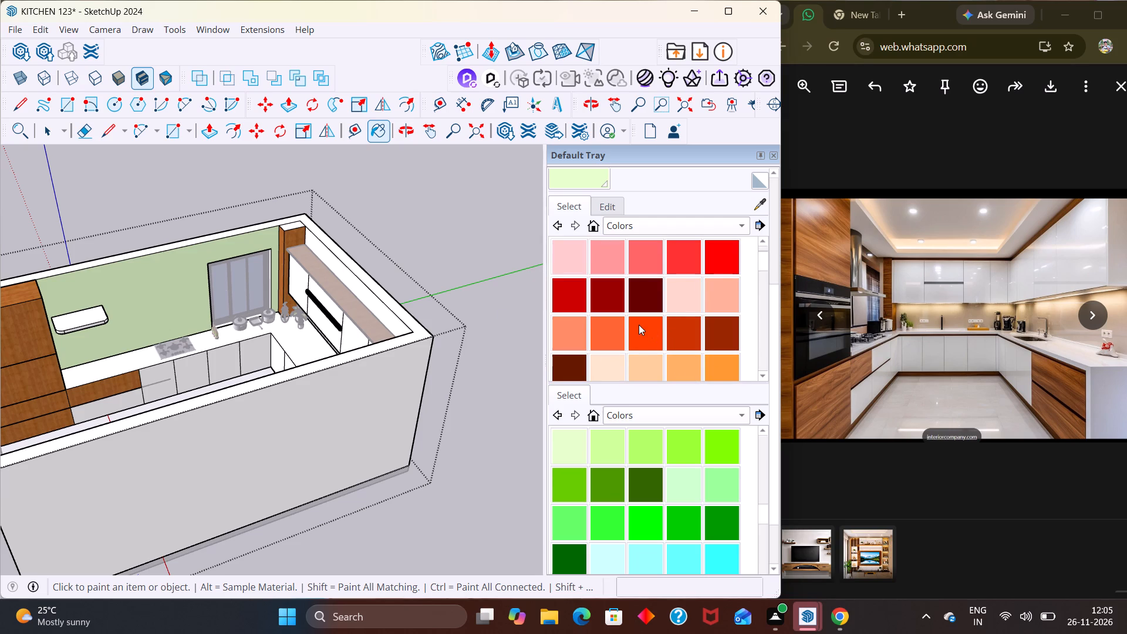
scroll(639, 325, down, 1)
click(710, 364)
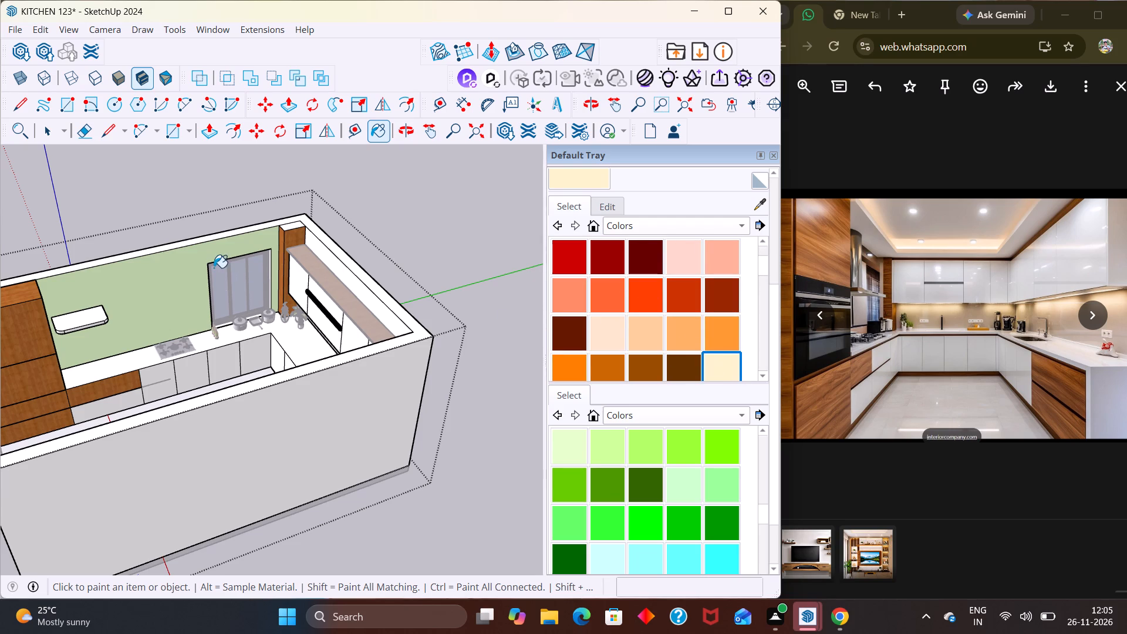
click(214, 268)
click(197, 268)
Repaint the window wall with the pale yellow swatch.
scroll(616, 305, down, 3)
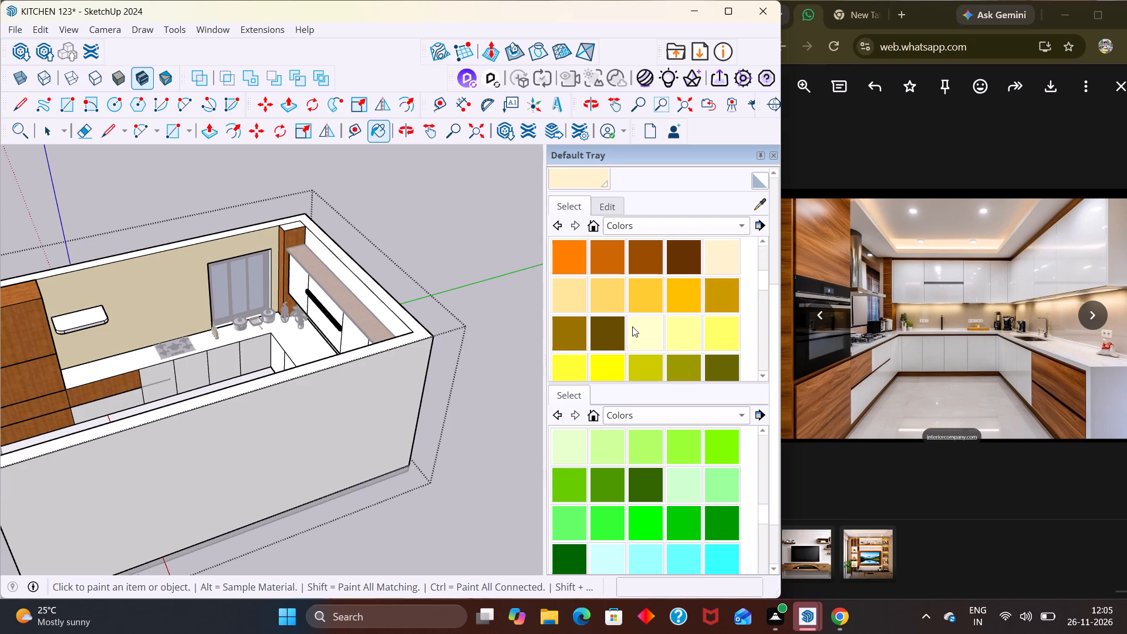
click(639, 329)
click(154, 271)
Repaint the window wall with the lightest yellow-green swatch.
scroll(244, 279, down, 3)
scroll(650, 340, down, 2)
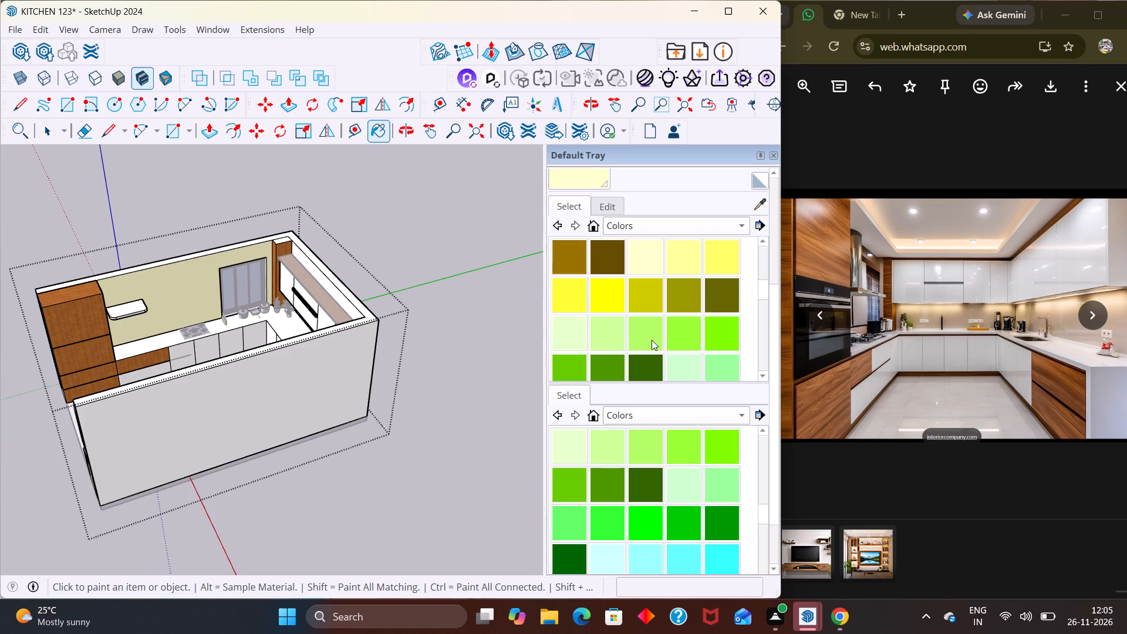
click(571, 328)
click(144, 272)
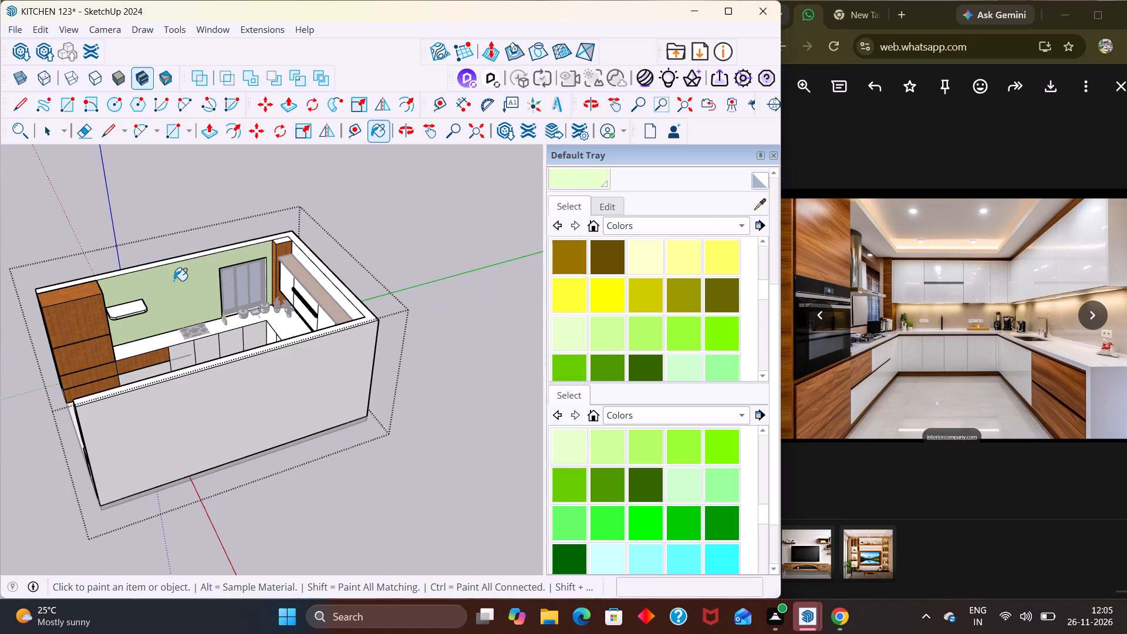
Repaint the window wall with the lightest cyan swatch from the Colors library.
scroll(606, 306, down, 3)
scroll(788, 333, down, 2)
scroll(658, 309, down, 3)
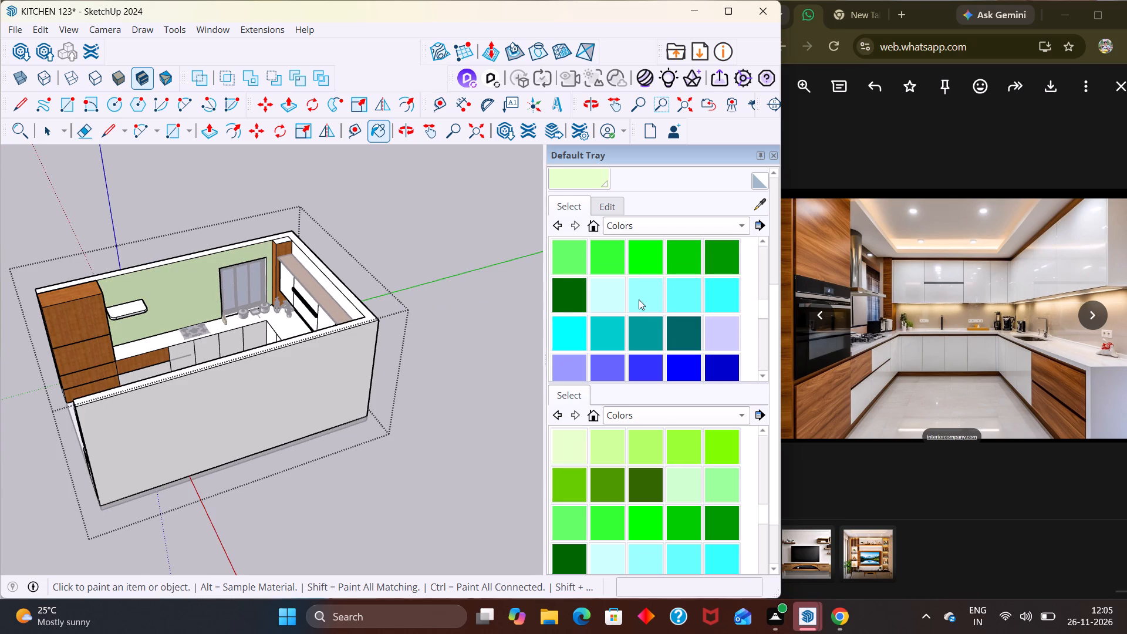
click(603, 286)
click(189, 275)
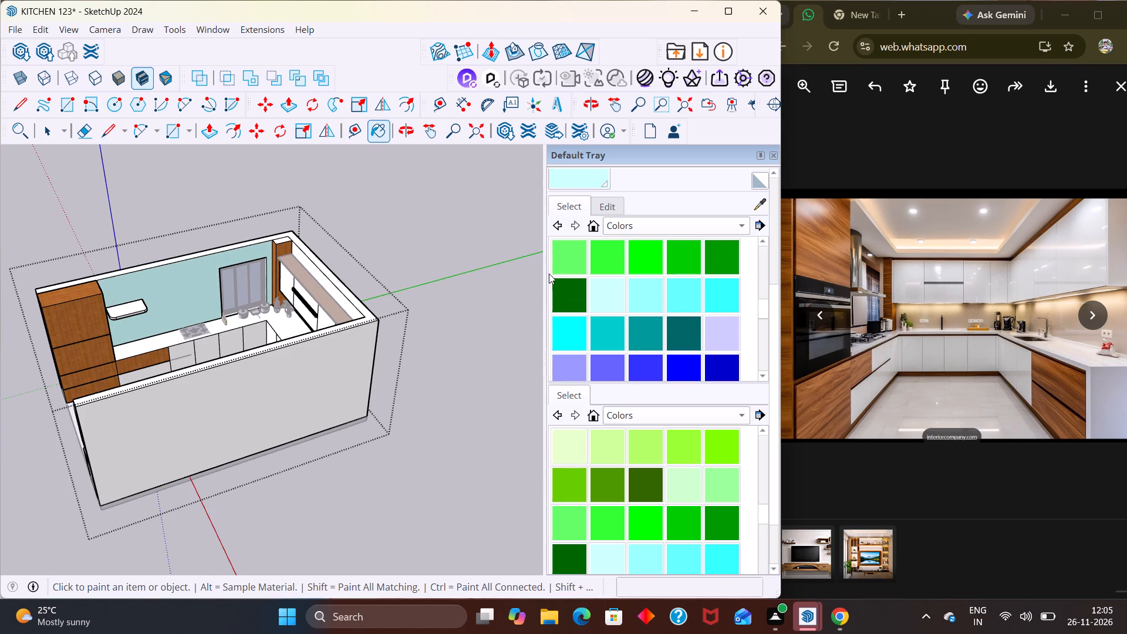
Repaint the window wall with the white swatch from the Colors library and leave the room group.
scroll(563, 274, down, 3)
scroll(613, 282, down, 4)
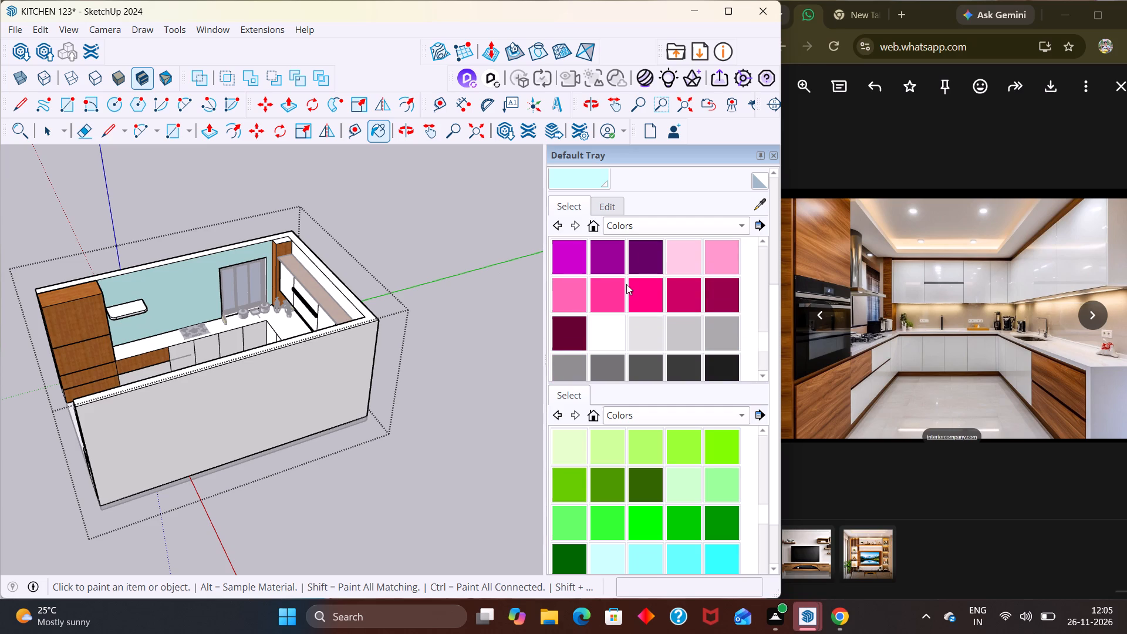
click(612, 343)
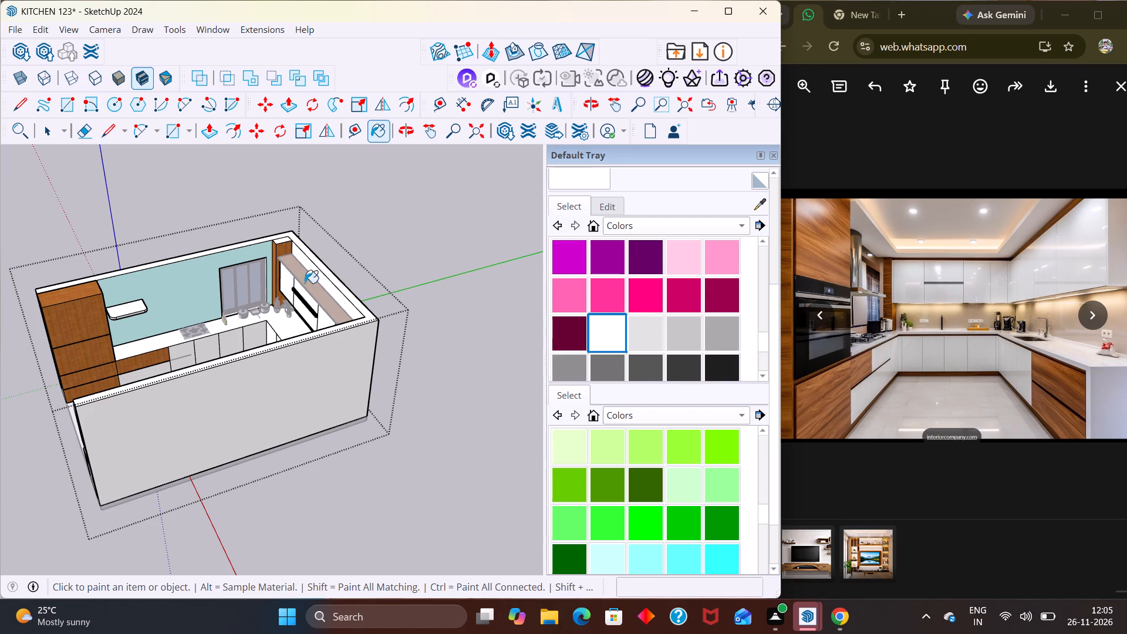
click(160, 279)
middle_drag(280, 275, 382, 255)
key(v)
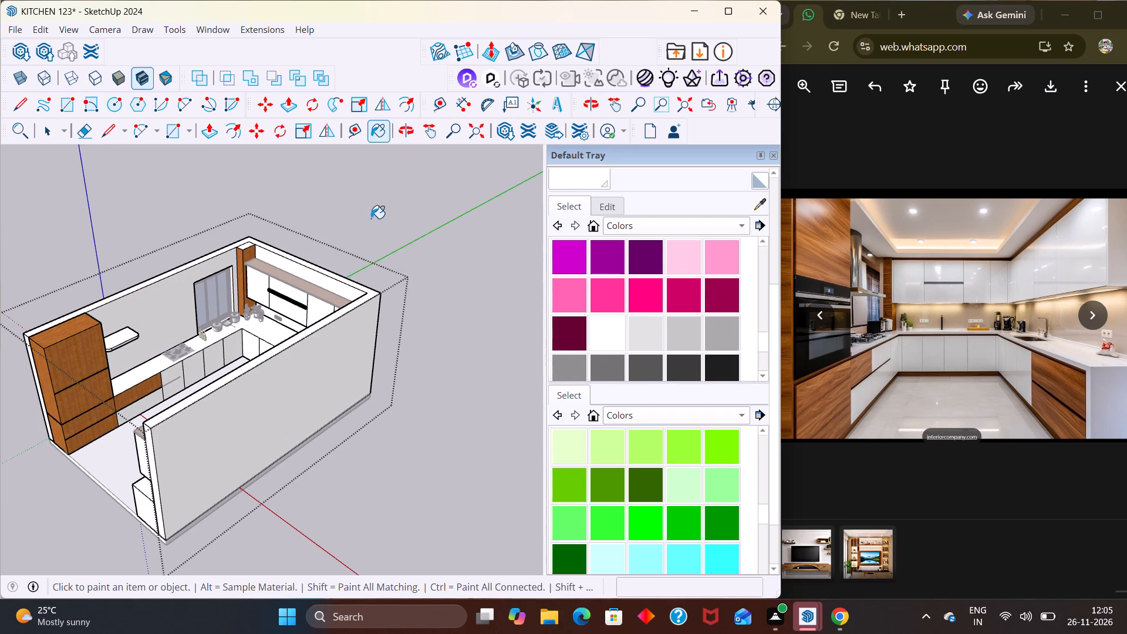
key(space)
click(366, 217)
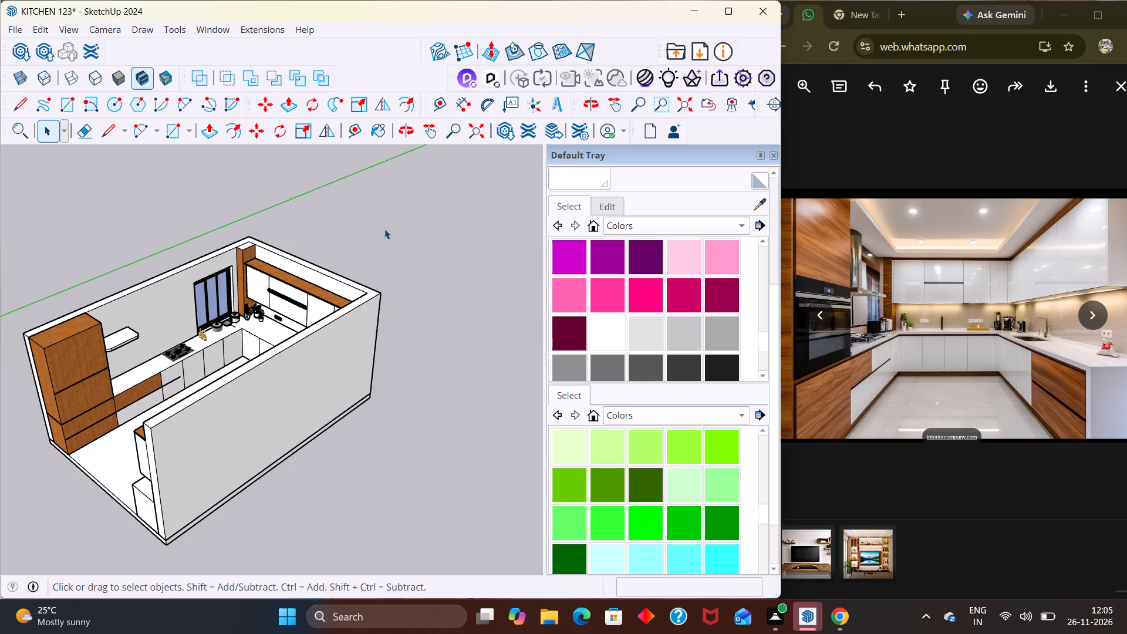
Examine the window wall, tall wood unit and cabinets from several angles to judge the white wall against the reference photo.
middle_drag(439, 233, 503, 262)
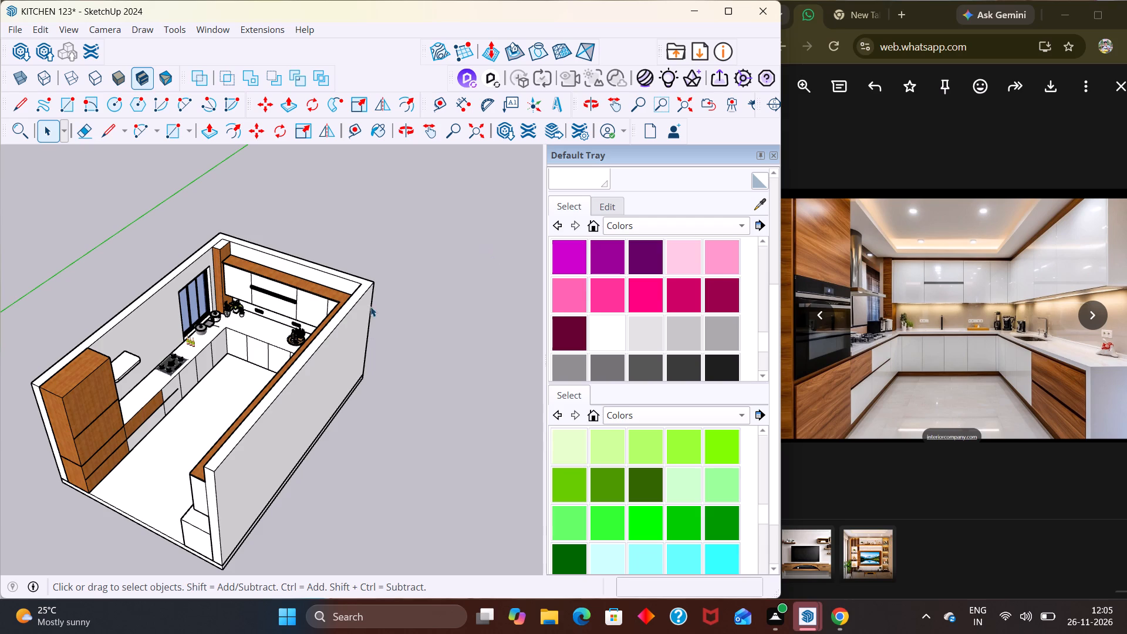
middle_drag(374, 332, 452, 353)
scroll(452, 353, down, 1)
scroll(439, 305, up, 1)
scroll(439, 305, down, 8)
middle_drag(330, 389, 199, 276)
scroll(197, 279, up, 2)
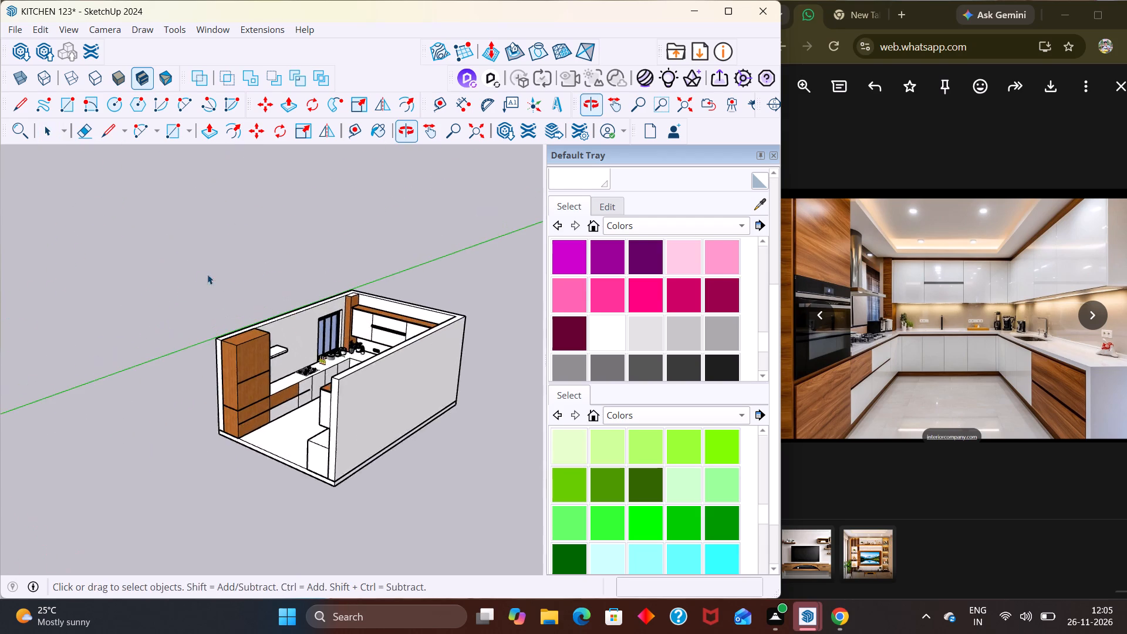
scroll(207, 274, up, 4)
middle_drag(298, 315, 227, 451)
scroll(307, 413, up, 4)
middle_drag(311, 411, 320, 252)
scroll(339, 287, up, 3)
middle_drag(332, 279, 345, 340)
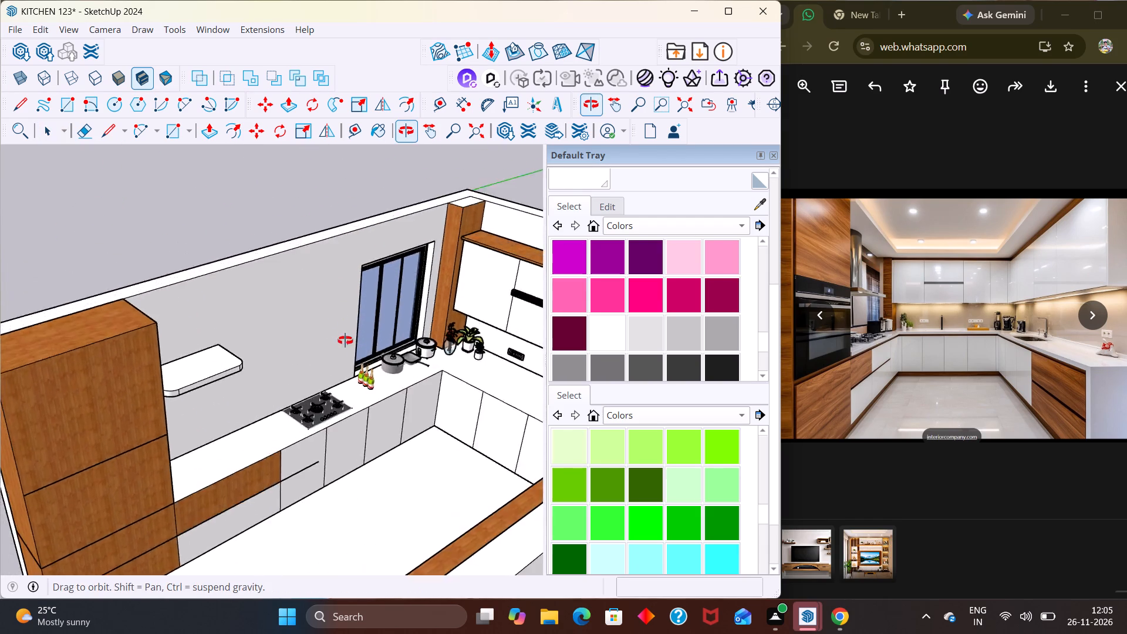
middle_drag(345, 340, 342, 245)
scroll(359, 284, up, 3)
middle_drag(363, 267, 278, 417)
scroll(338, 312, down, 16)
scroll(426, 328, up, 1)
scroll(426, 328, down, 4)
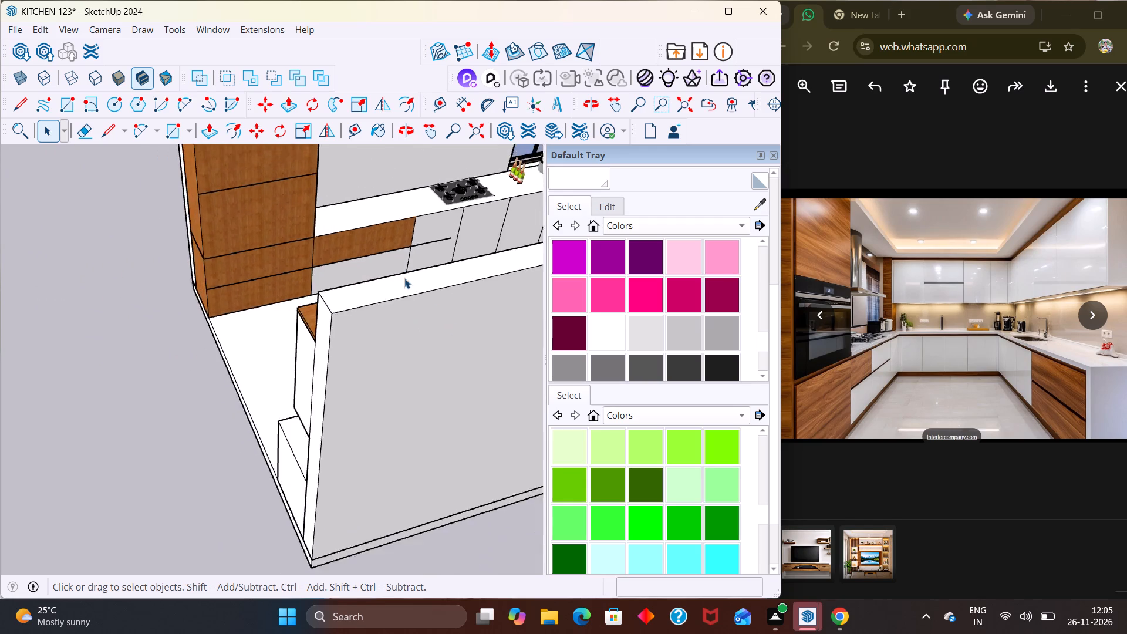
scroll(404, 278, down, 4)
scroll(321, 276, up, 1)
scroll(320, 279, down, 1)
scroll(318, 284, up, 1)
scroll(317, 284, down, 12)
middle_drag(490, 183, 475, 73)
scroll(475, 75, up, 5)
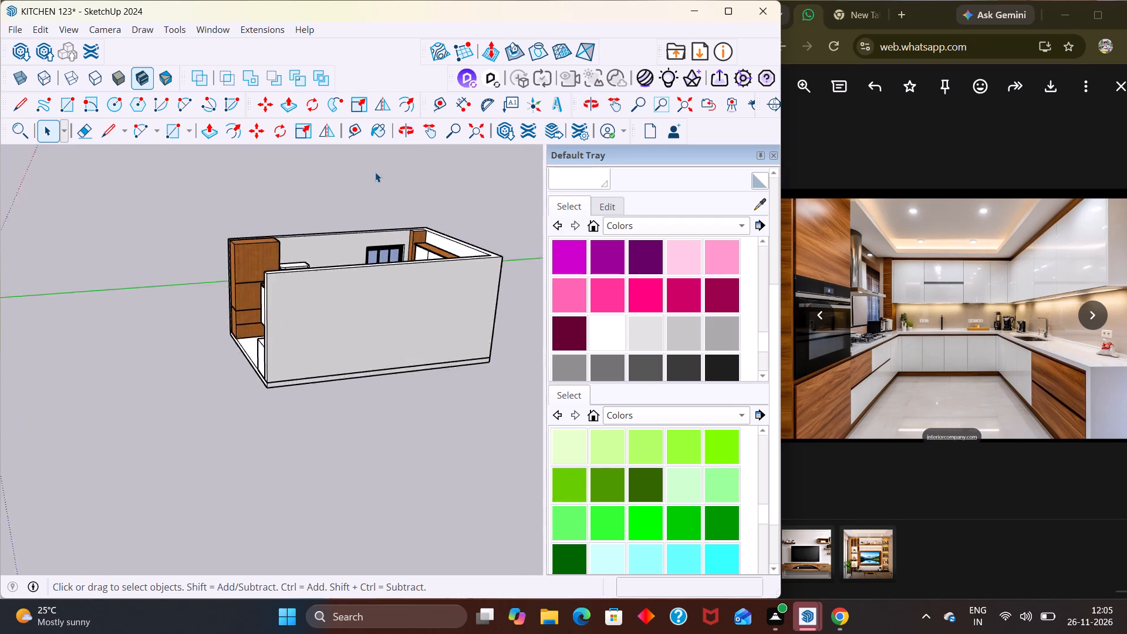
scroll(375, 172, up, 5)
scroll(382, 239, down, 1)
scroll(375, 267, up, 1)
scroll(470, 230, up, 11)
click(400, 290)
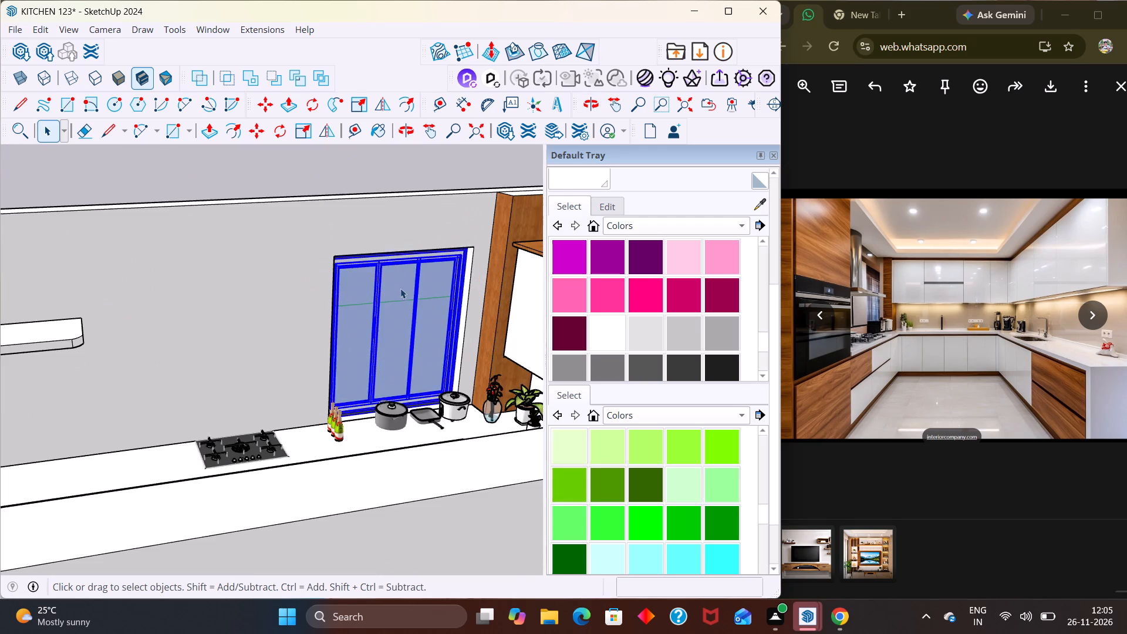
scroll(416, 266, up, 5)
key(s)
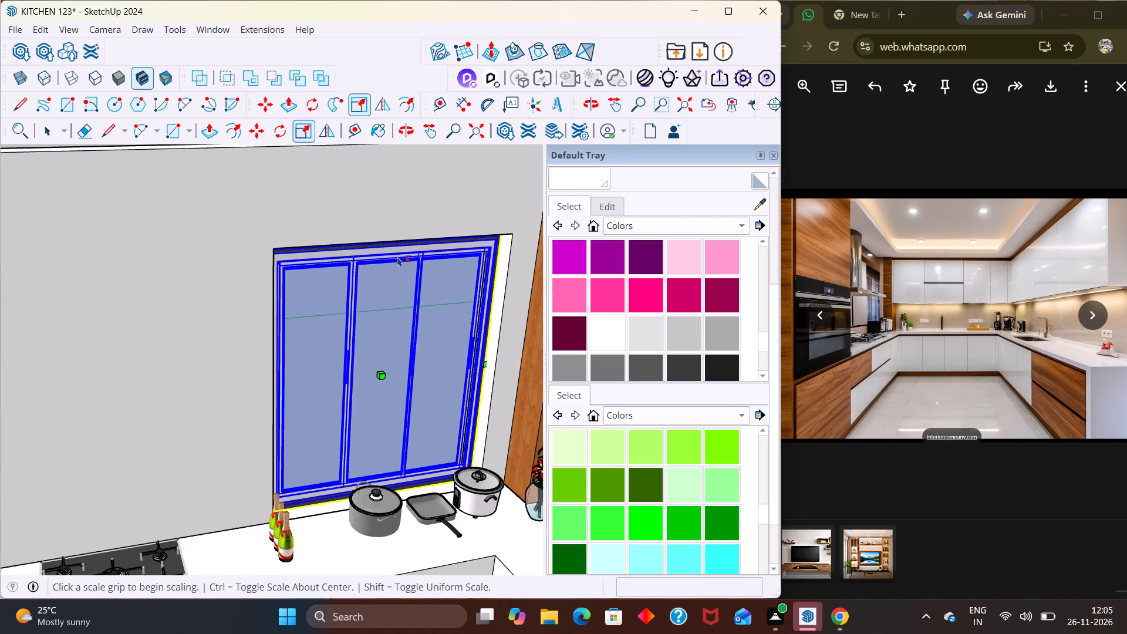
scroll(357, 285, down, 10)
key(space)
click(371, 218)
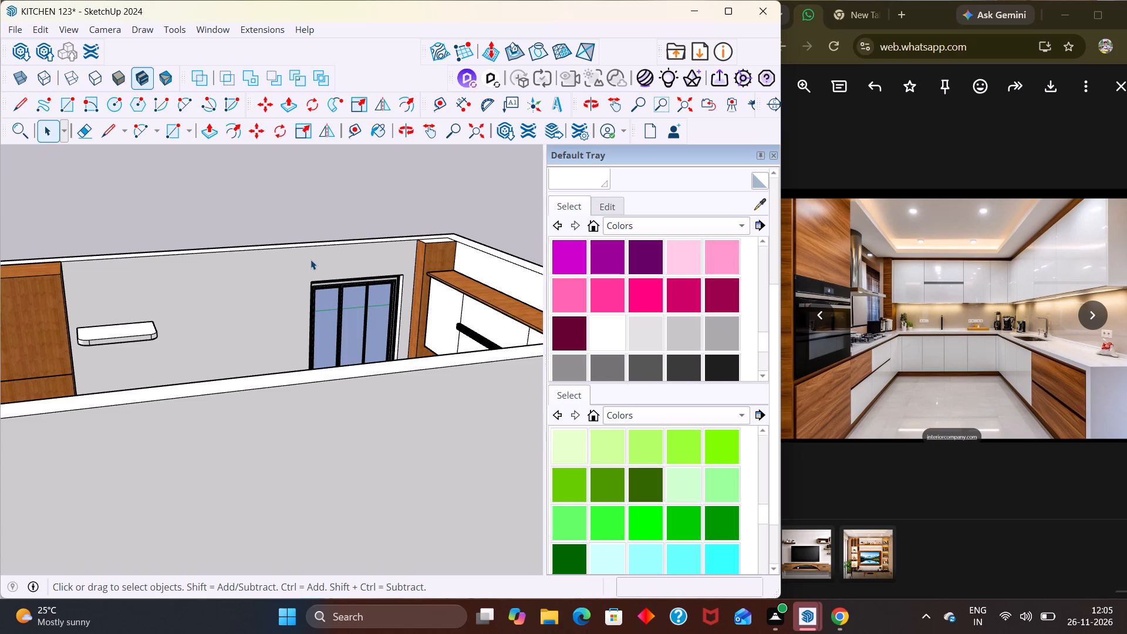
Examine the whole kitchen from above, outside and inside, comparing its finishes and countertop items with the reference photo.
scroll(327, 288, down, 3)
scroll(331, 304, up, 1)
scroll(331, 305, down, 7)
middle_drag(207, 348, 443, 505)
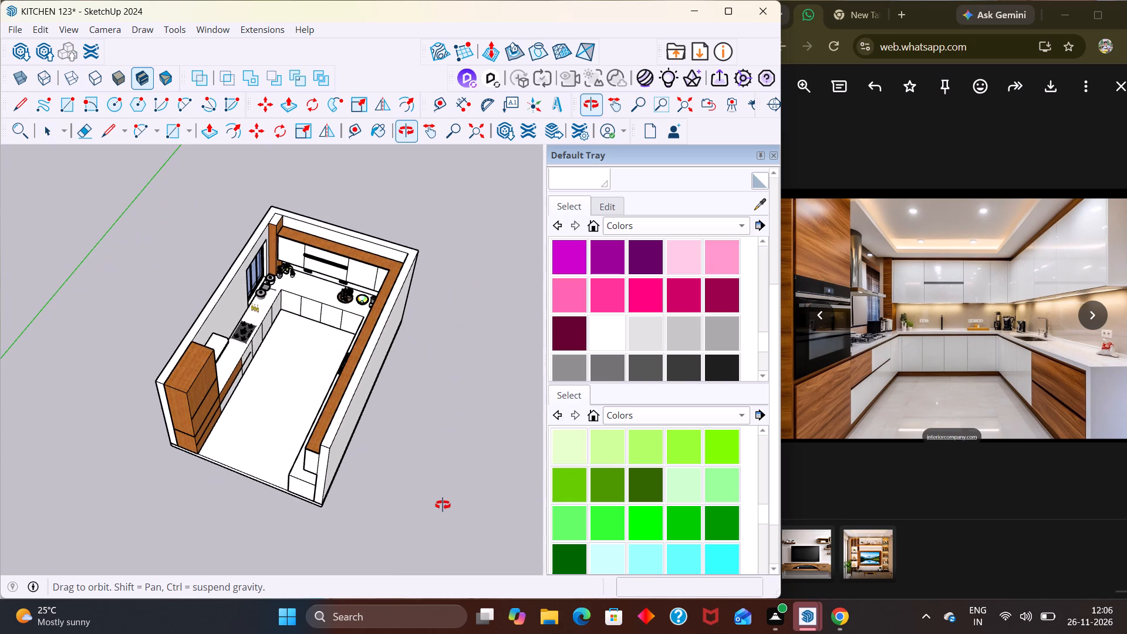
middle_drag(443, 505, 441, 505)
scroll(377, 409, down, 4)
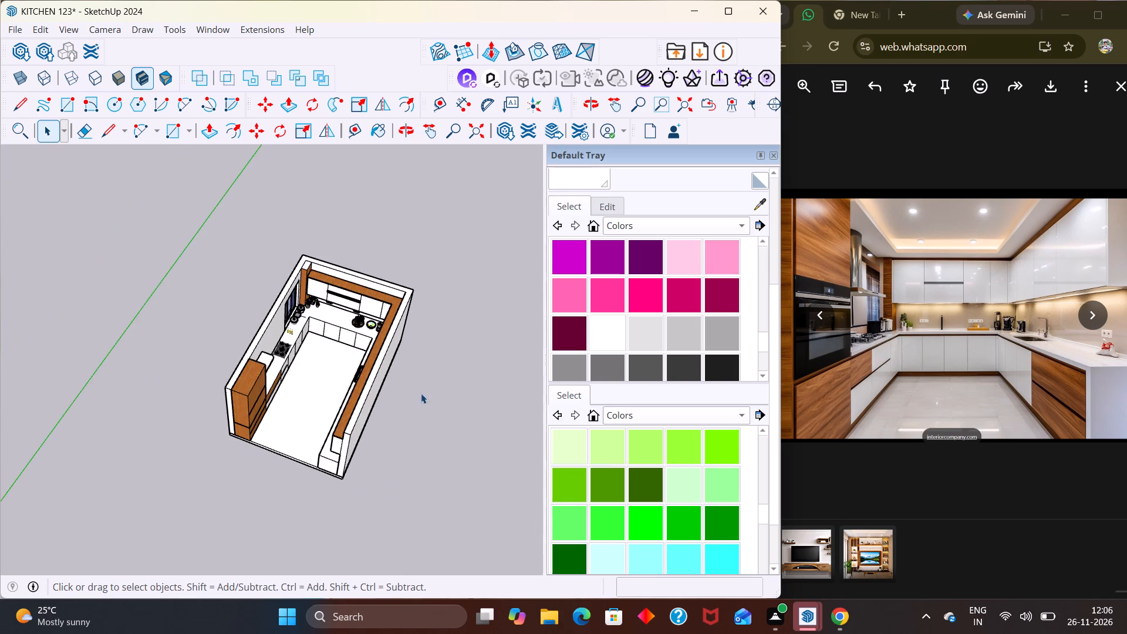
middle_drag(328, 390, 461, 271)
scroll(350, 334, down, 1)
scroll(350, 334, up, 2)
middle_drag(360, 388, 295, 328)
scroll(297, 329, up, 4)
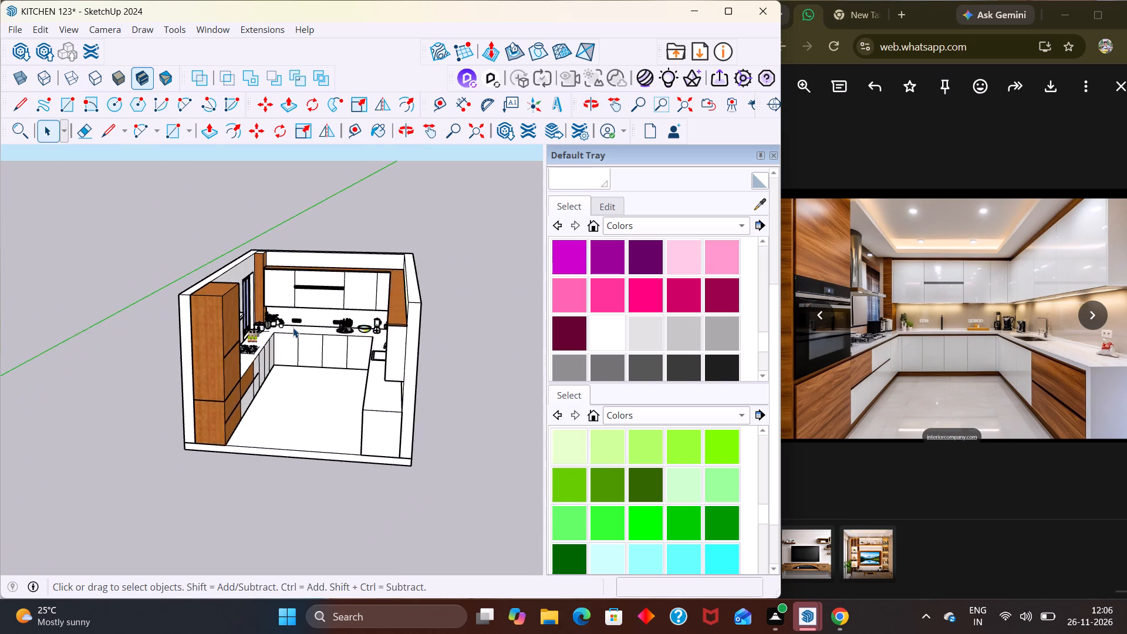
scroll(293, 328, up, 1)
middle_drag(281, 333, 46, 439)
scroll(93, 506, up, 3)
scroll(152, 309, up, 3)
middle_drag(184, 366, 355, 431)
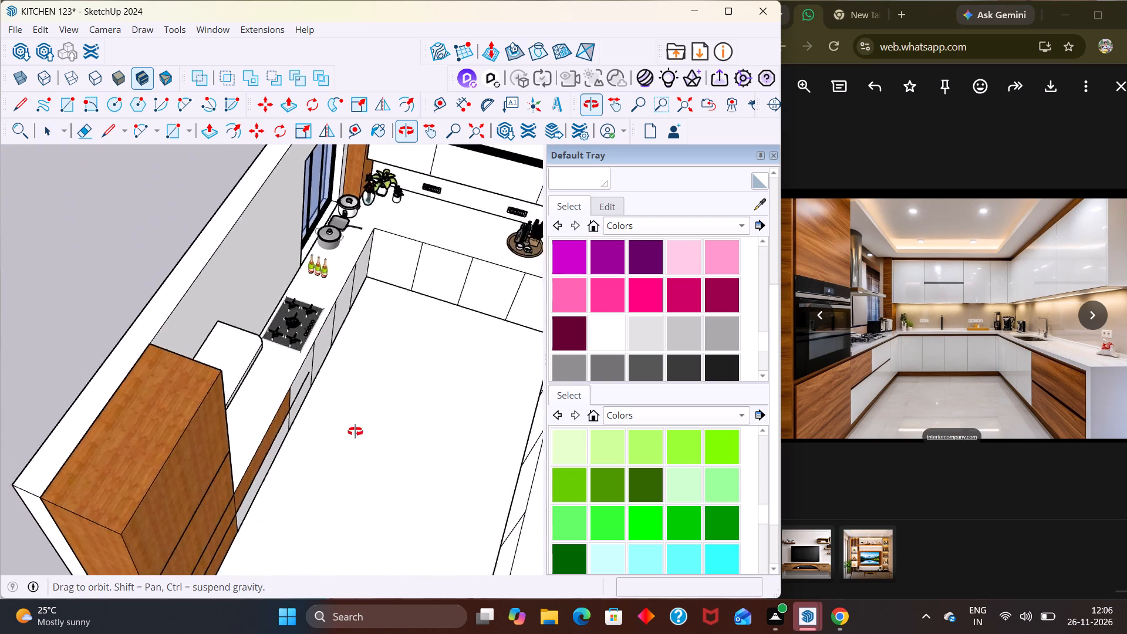
middle_drag(355, 431, 373, 389)
scroll(372, 362, down, 13)
middle_drag(370, 390, 545, 322)
scroll(541, 319, up, 3)
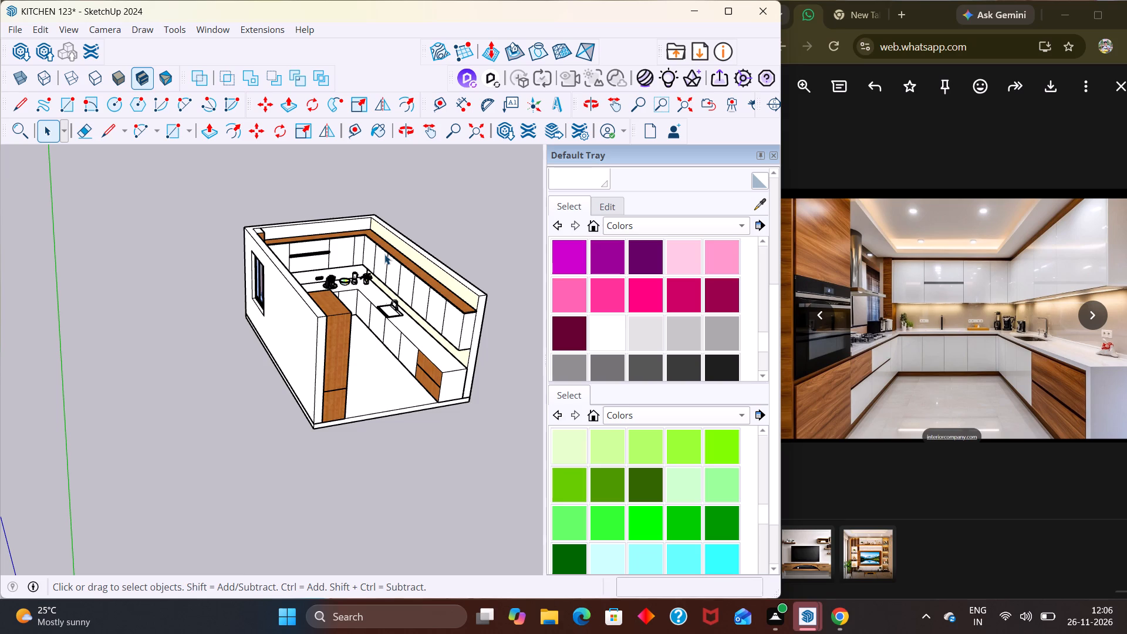
middle_drag(398, 303, 282, 323)
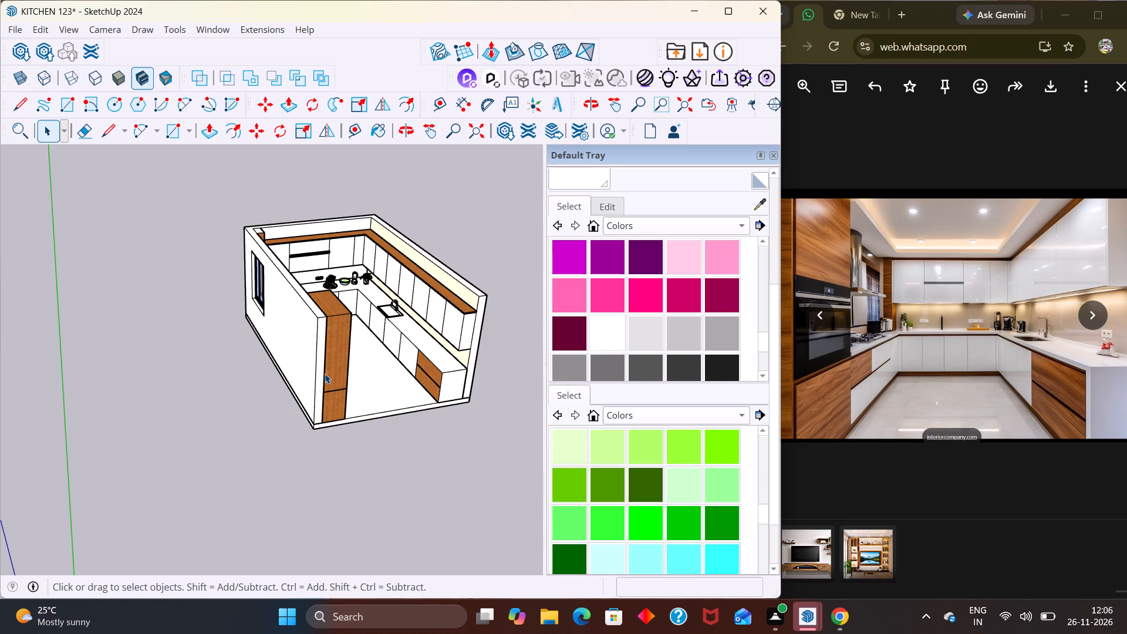
middle_drag(467, 399, 342, 422)
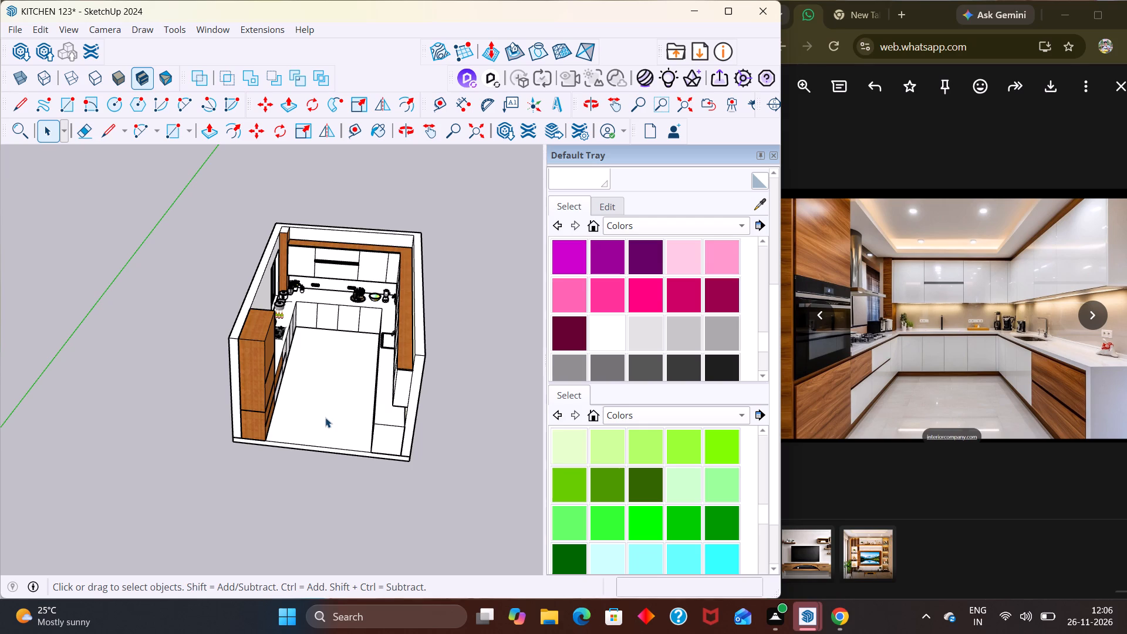
scroll(328, 417, down, 3)
middle_drag(362, 414, 366, 299)
scroll(367, 304, up, 3)
middle_drag(364, 355, 207, 373)
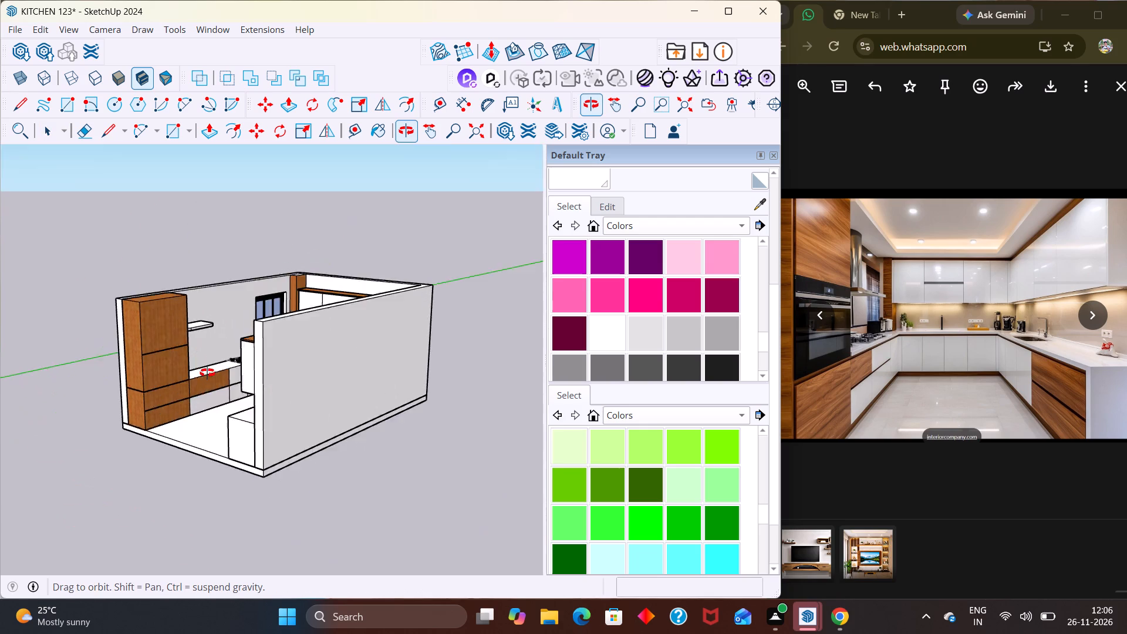
middle_drag(207, 373, 220, 528)
middle_drag(201, 392, 285, 407)
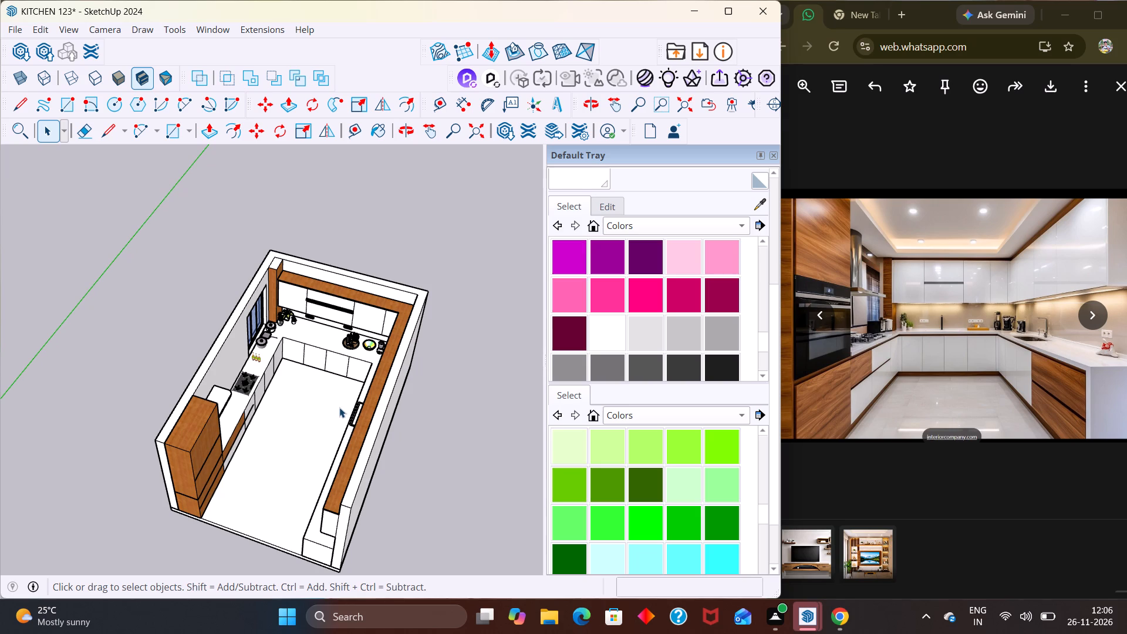
middle_drag(309, 331, 376, 302)
scroll(384, 315, up, 4)
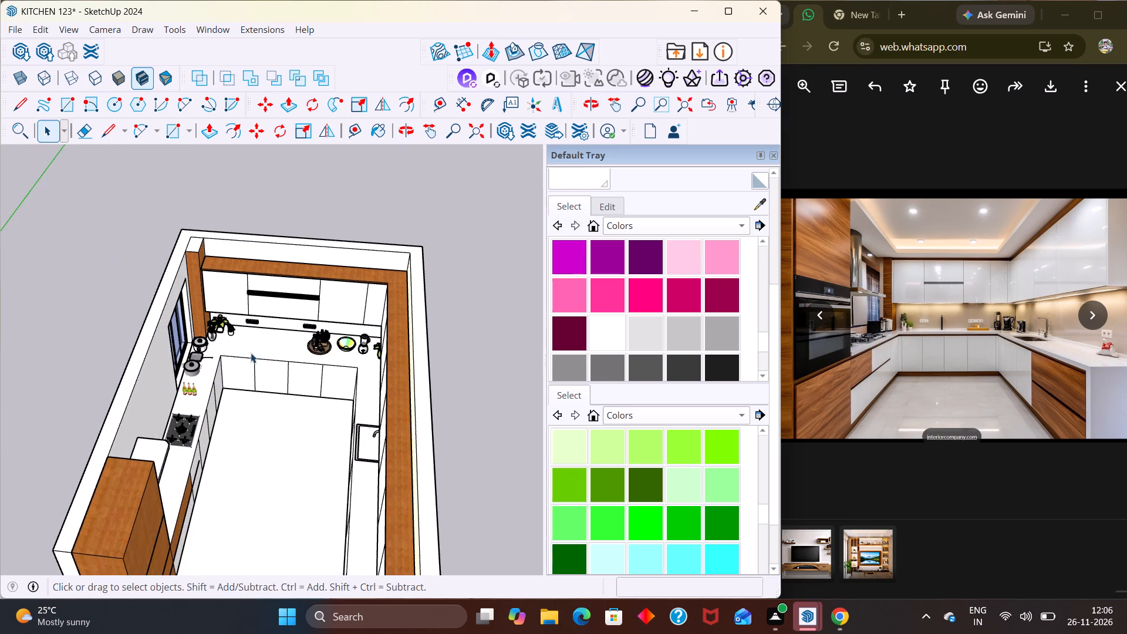
middle_drag(250, 353, 254, 326)
Open the 3D Warehouse and browse the KITCHEN models for items that suit the room.
click(31, 50)
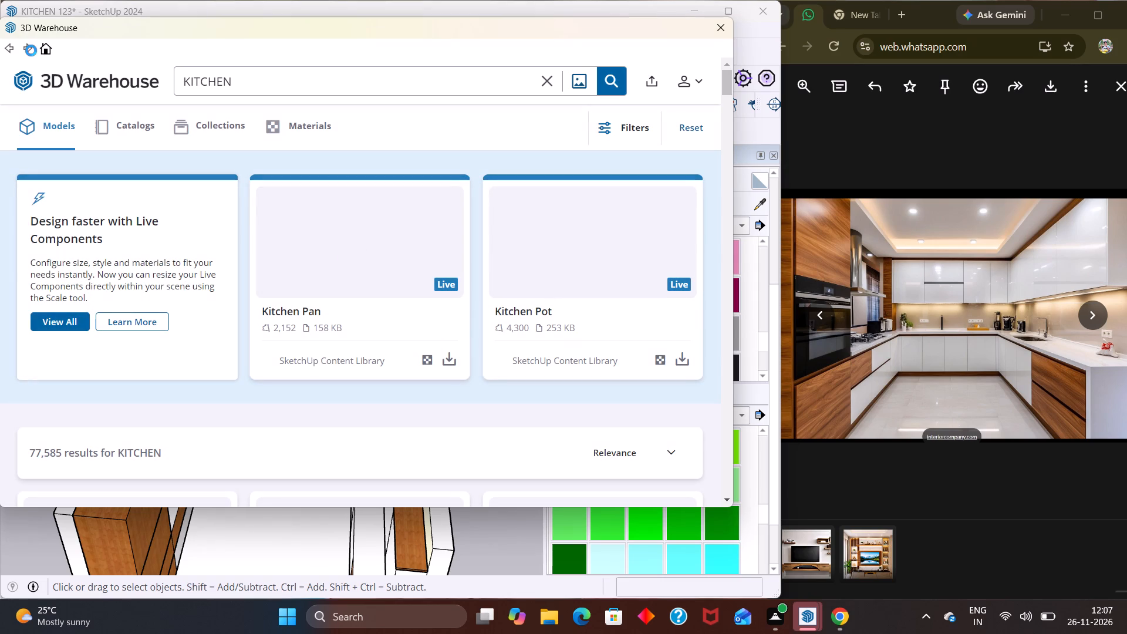
scroll(303, 218, down, 2)
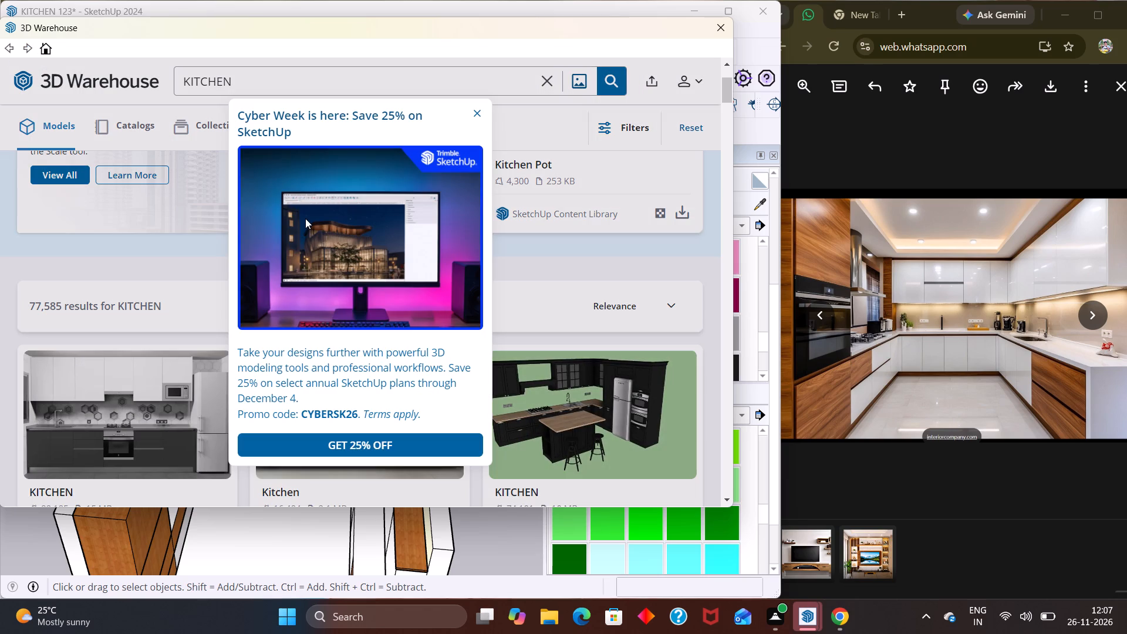
click(482, 114)
scroll(406, 319, down, 3)
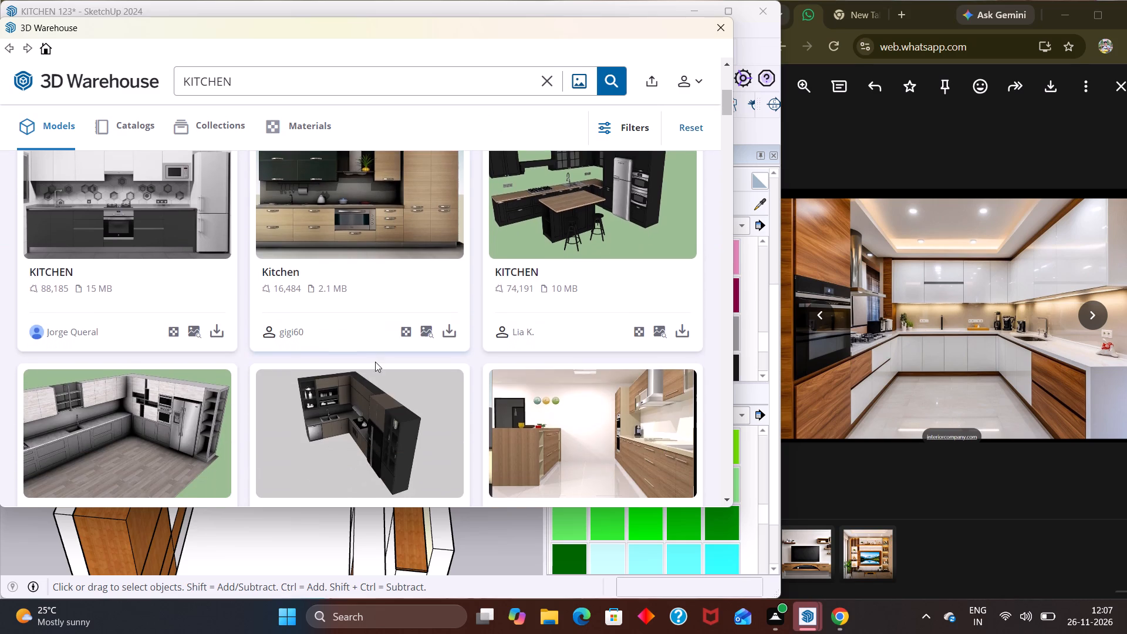
scroll(382, 442, down, 1)
scroll(392, 507, down, 6)
scroll(337, 396, down, 3)
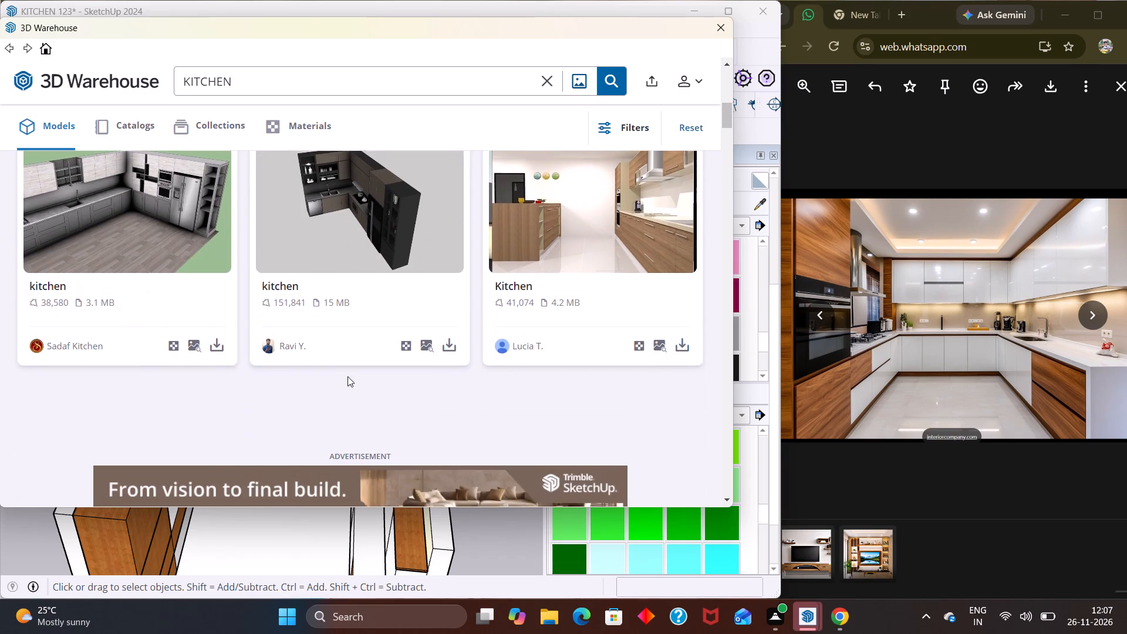
scroll(347, 376, down, 7)
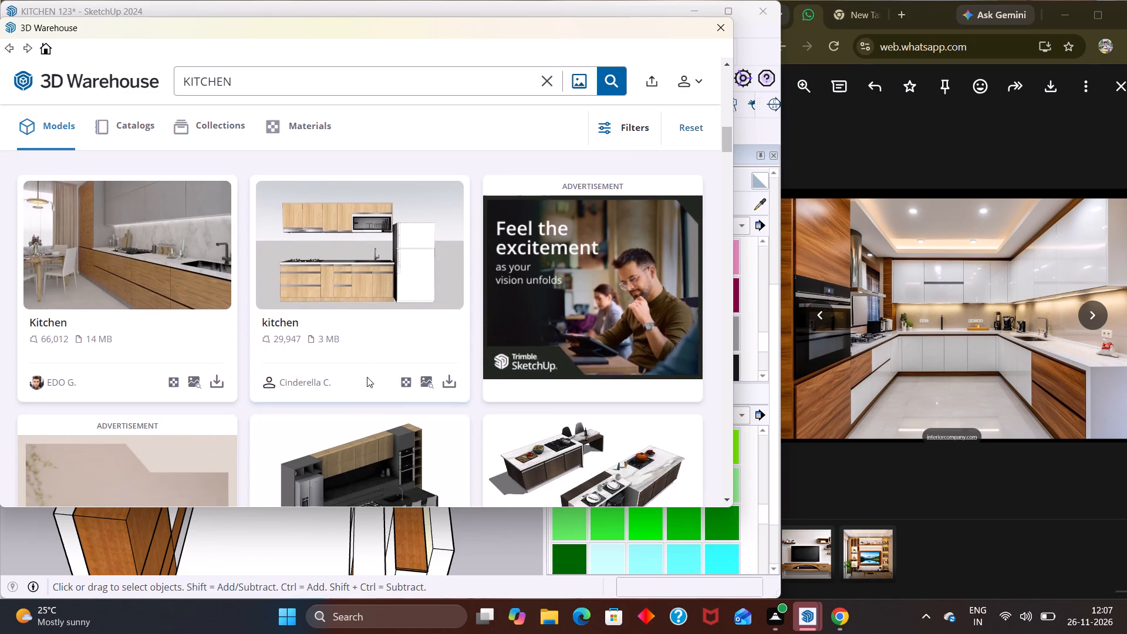
scroll(367, 377, down, 10)
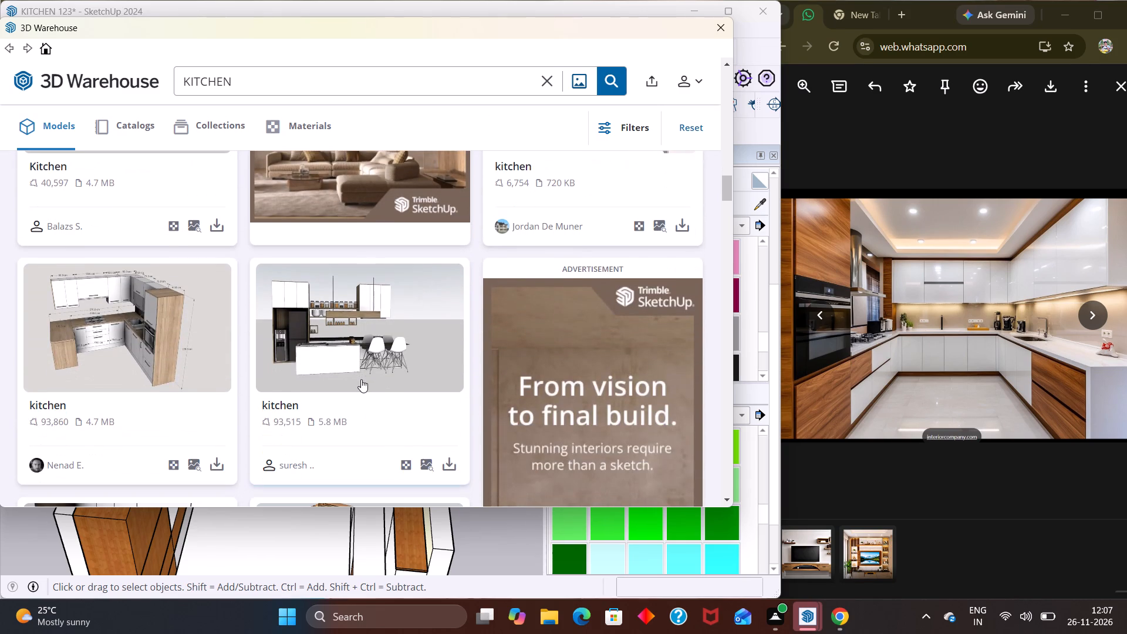
scroll(360, 379, down, 3)
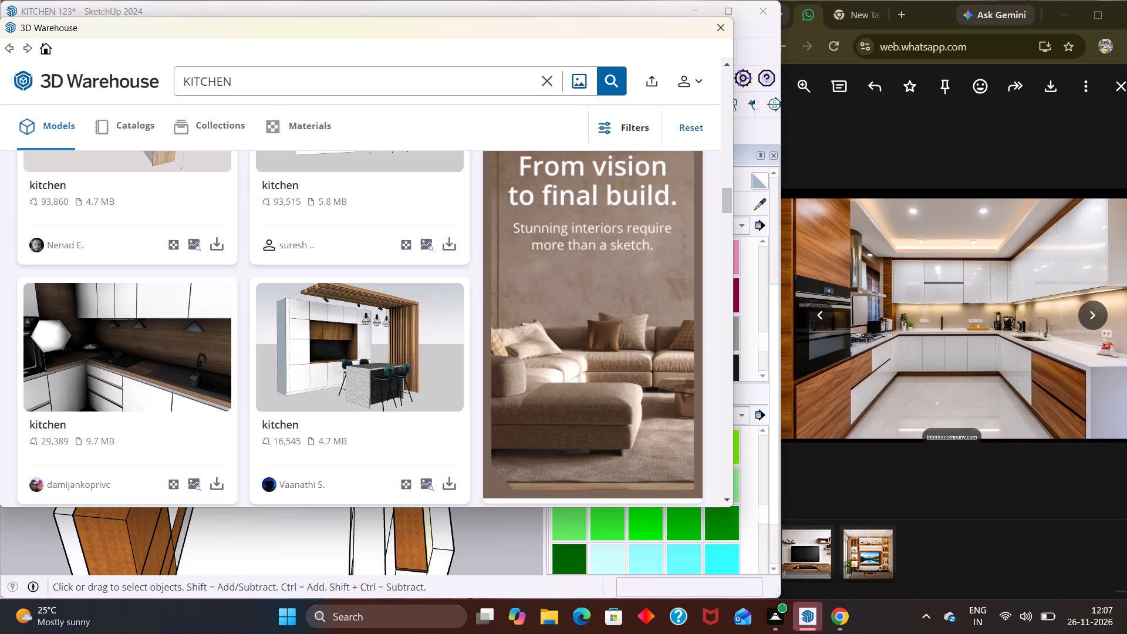
Replace the current 3D Warehouse query with a search for FLASK.
click(269, 89)
key(BackSpace)
key(BackSpace)
key(BackSpace)
key(BackSpace)
key(BackSpace)
key(BackSpace)
key(BackSpace)
key(BackSpace)
key(BackSpace)
key(BackSpace)
key(BackSpace)
key(BackSpace)
key(BackSpace)
key(BackSpace)
key(BackSpace)
key(BackSpace)
key(BackSpace)
key(BackSpace)
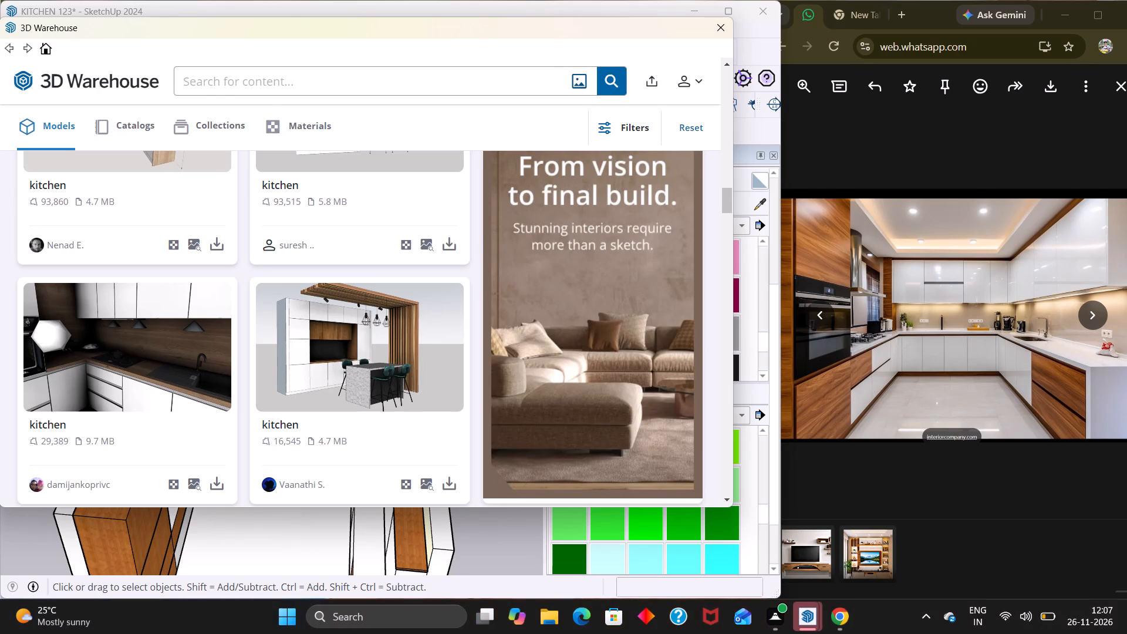
text(FLASK)
key(Return)
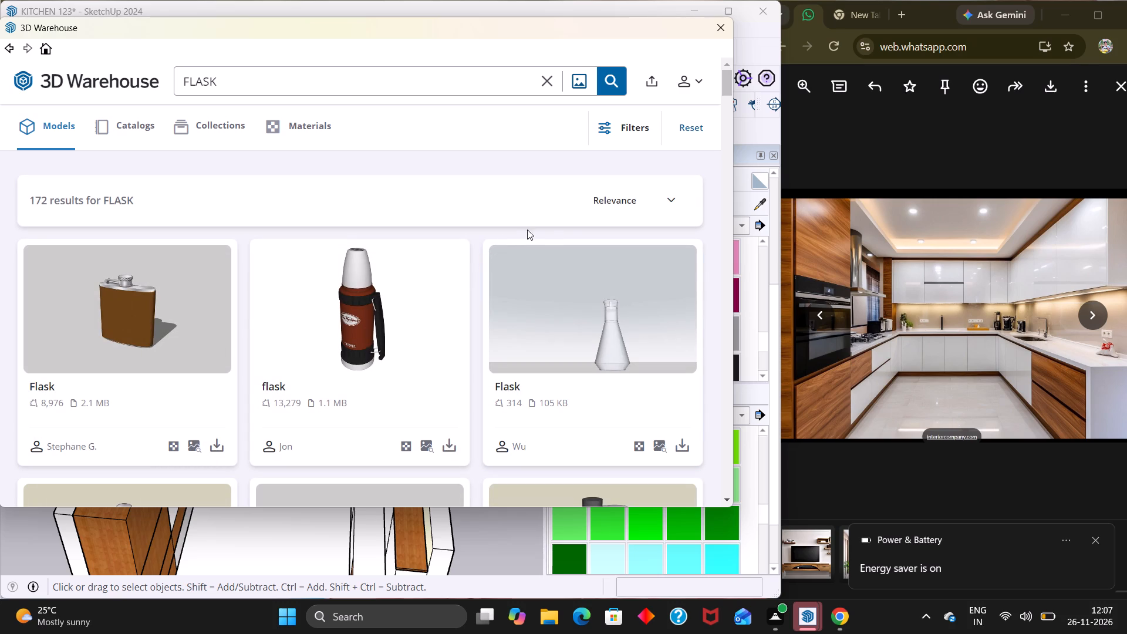
Find the yellow hydro flask among the results and load it directly into the kitchen model.
scroll(217, 281, down, 2)
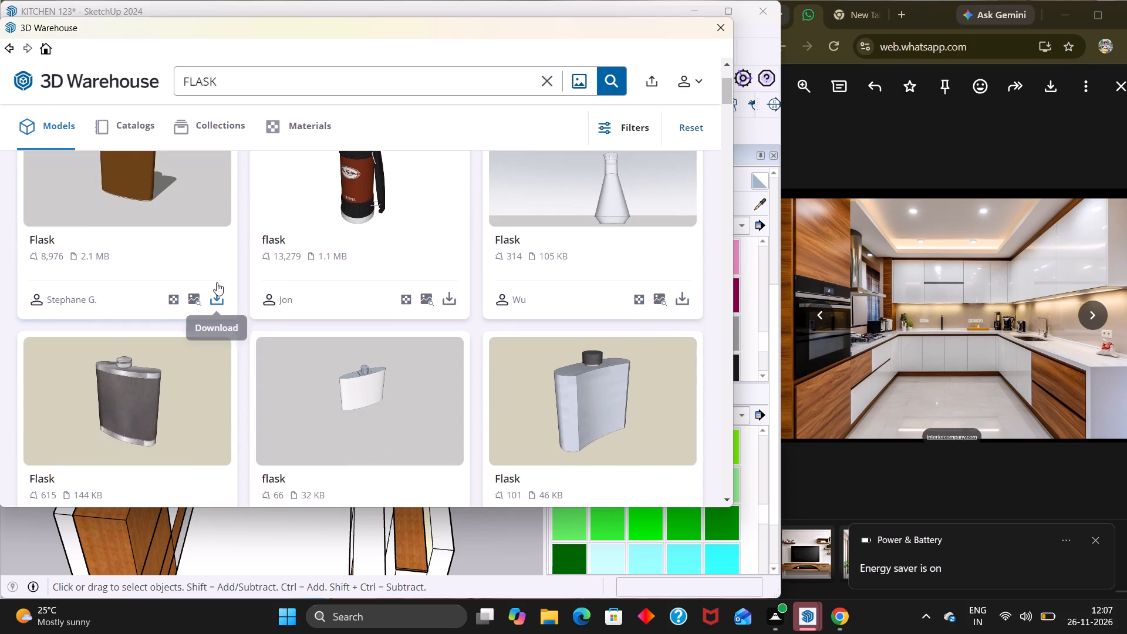
scroll(217, 281, down, 7)
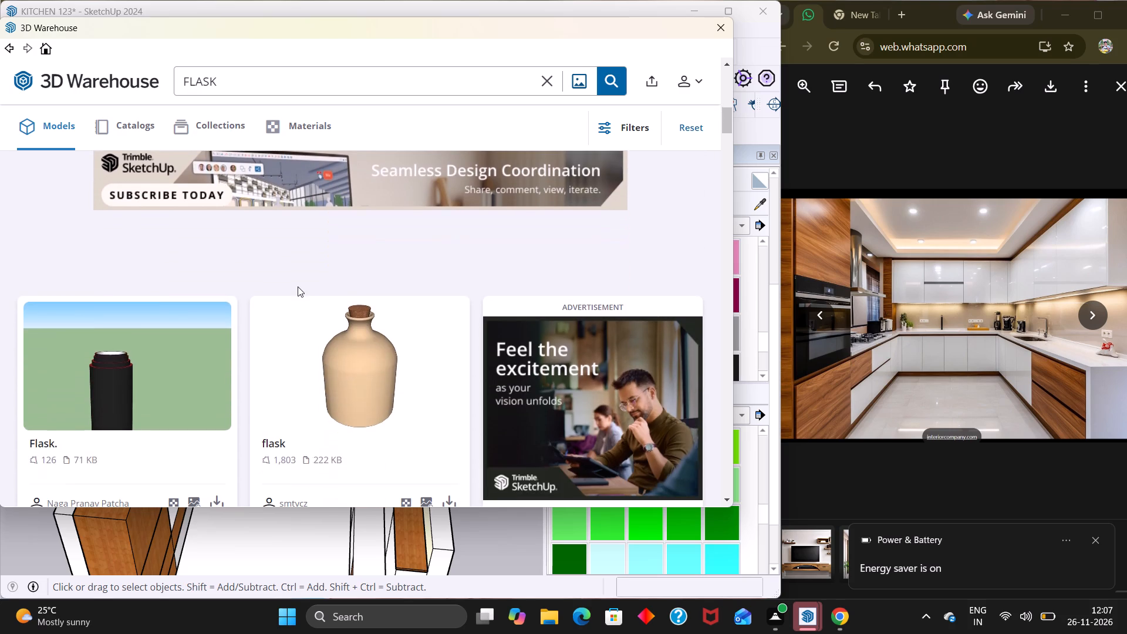
scroll(298, 286, down, 8)
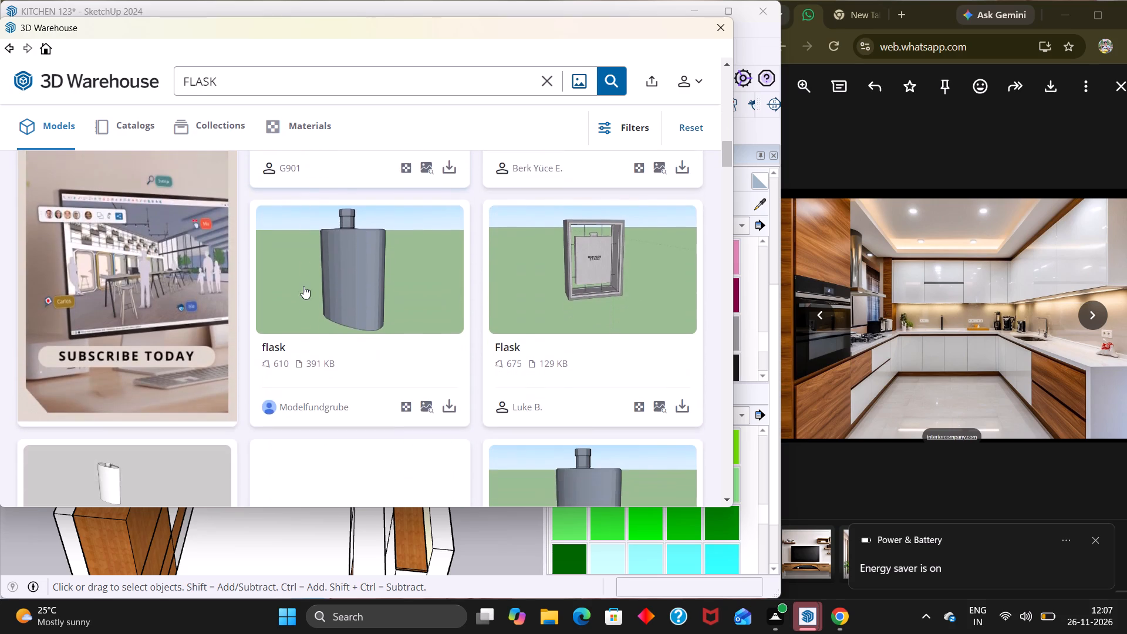
scroll(305, 286, down, 6)
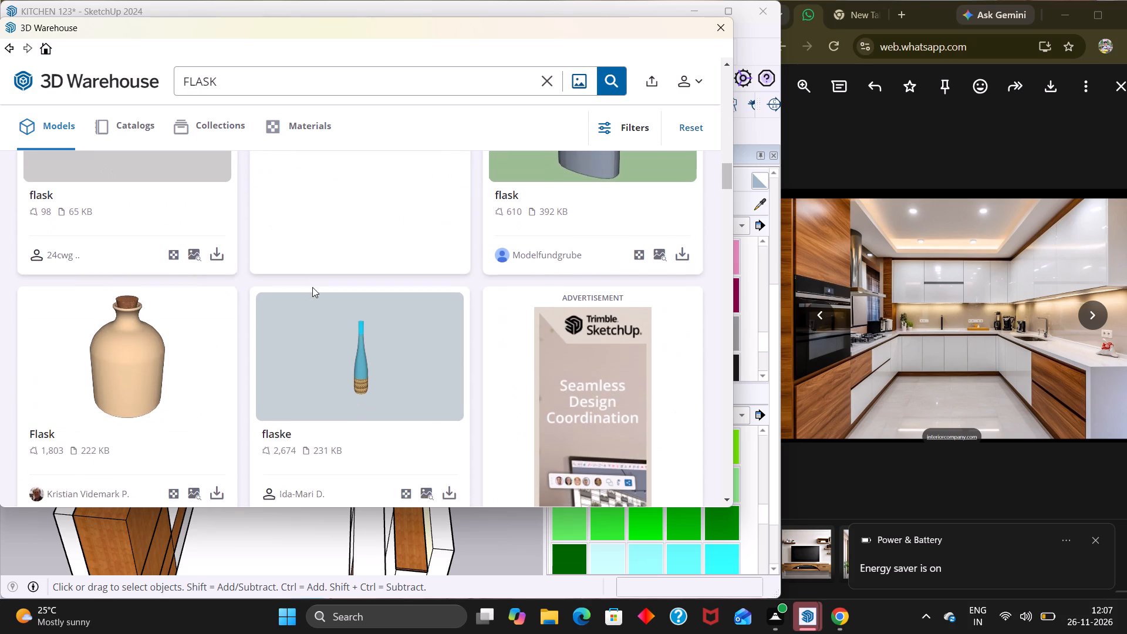
scroll(312, 287, down, 4)
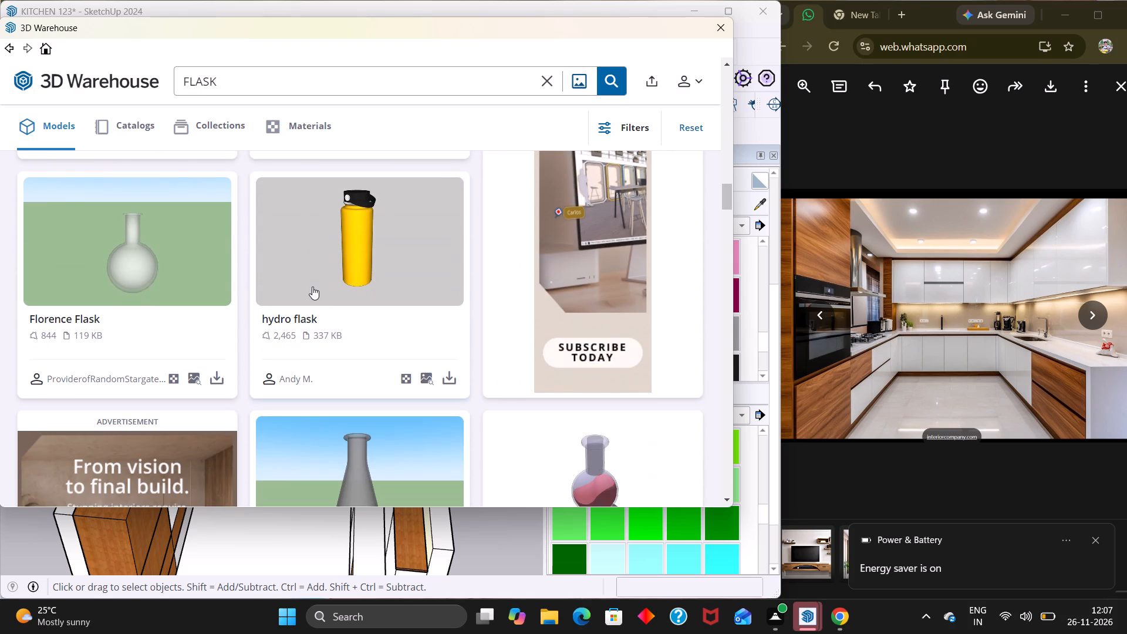
click(444, 380)
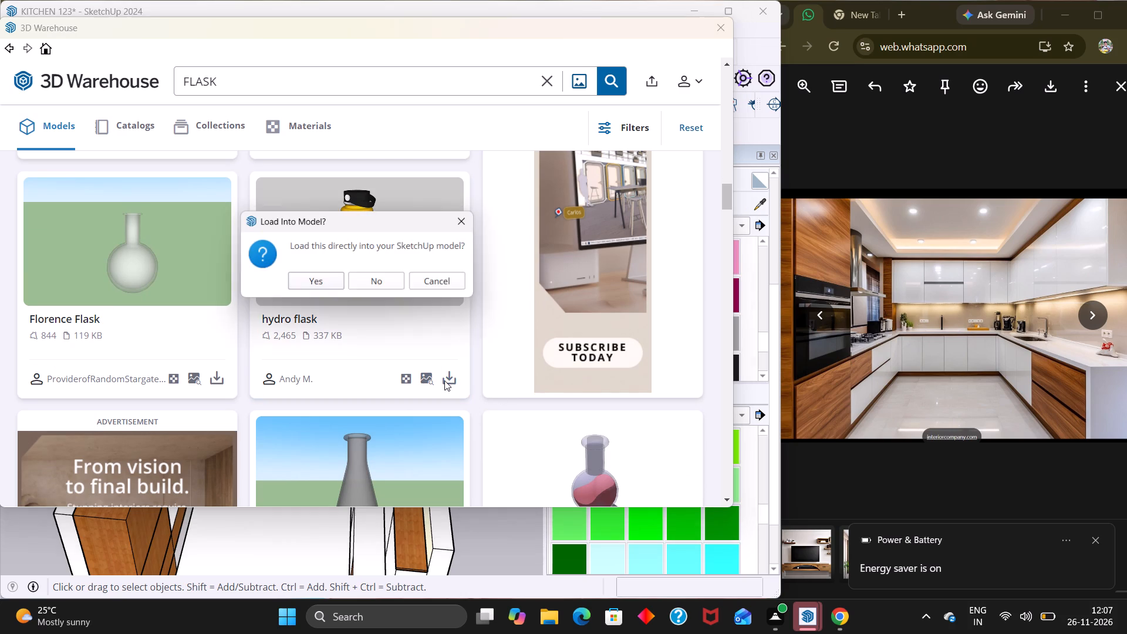
click(318, 276)
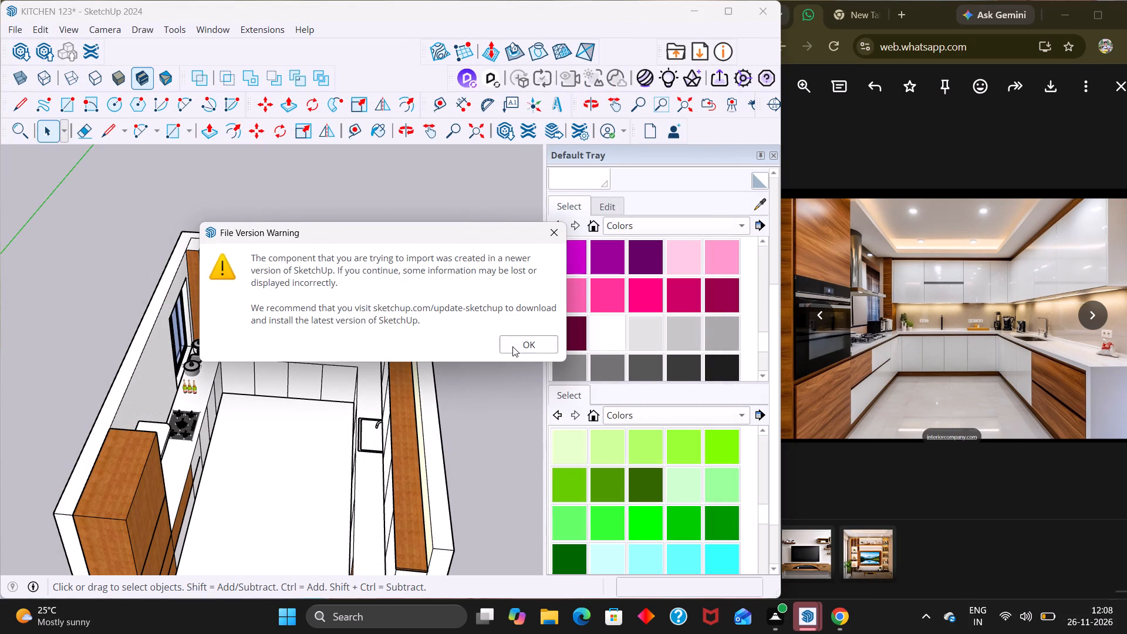
click(512, 346)
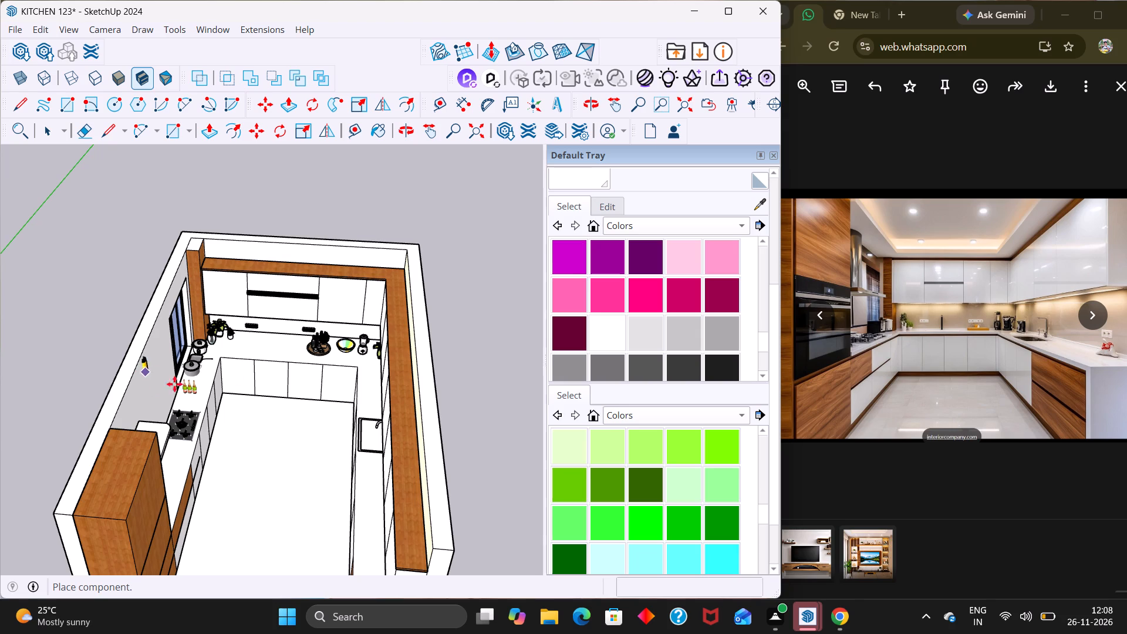
Place the yellow flask on the back countertop between the bottle tray and the striped bowl, and deselect it.
scroll(249, 365, up, 6)
middle_drag(221, 359, 189, 433)
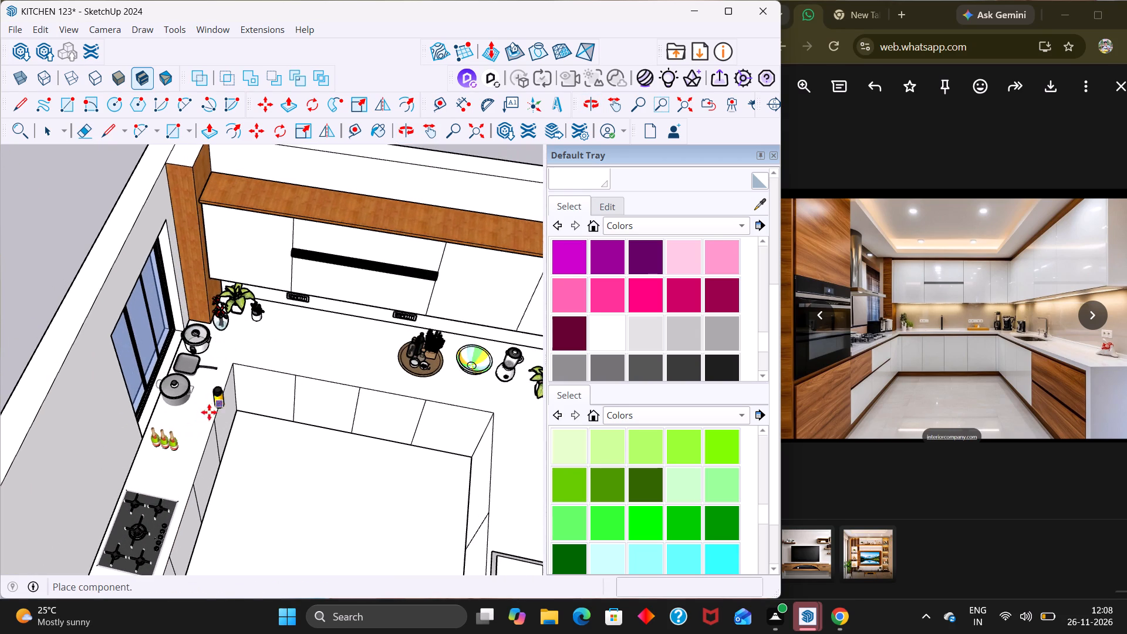
middle_drag(208, 412, 224, 318)
scroll(224, 318, up, 1)
scroll(346, 344, down, 9)
scroll(441, 410, up, 3)
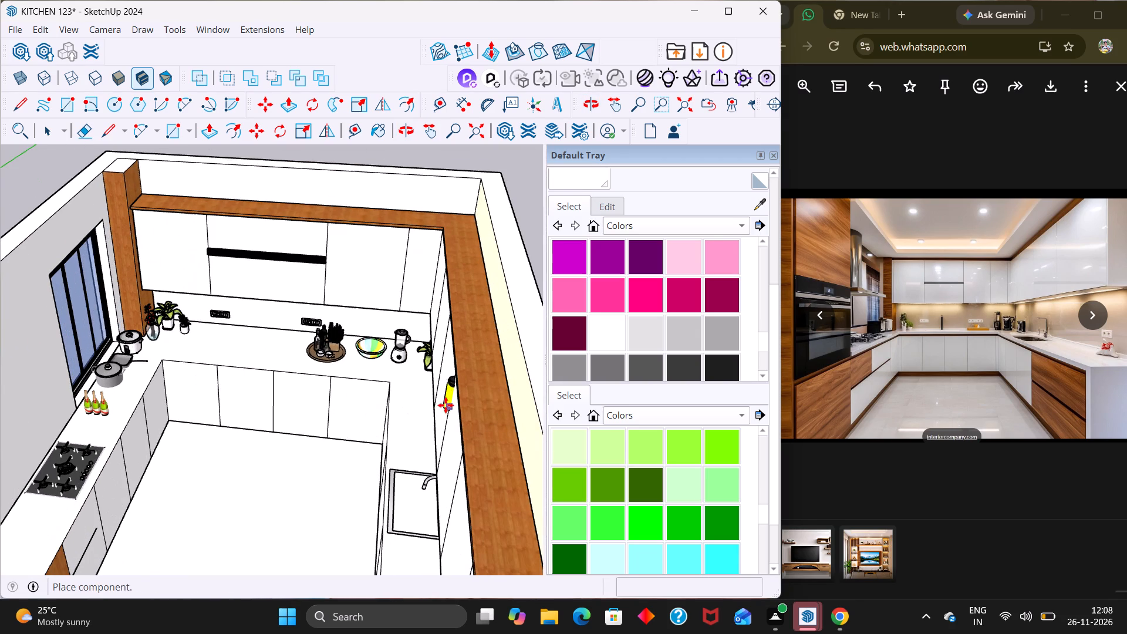
scroll(418, 383, up, 4)
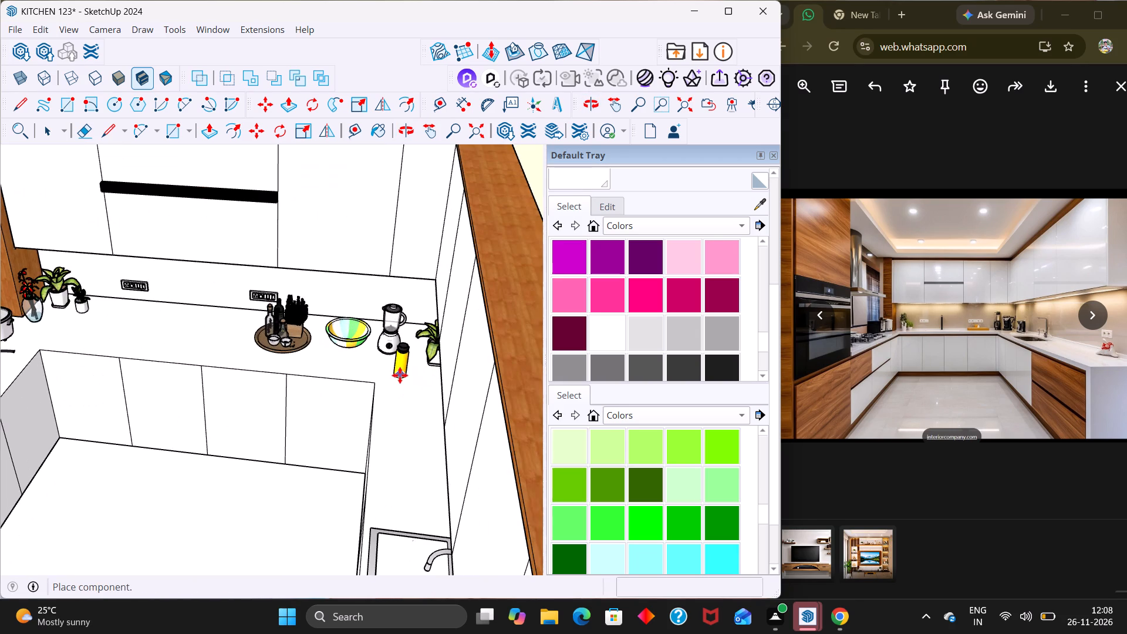
scroll(426, 388, up, 1)
scroll(426, 387, down, 1)
scroll(426, 387, up, 2)
middle_drag(409, 387, 459, 268)
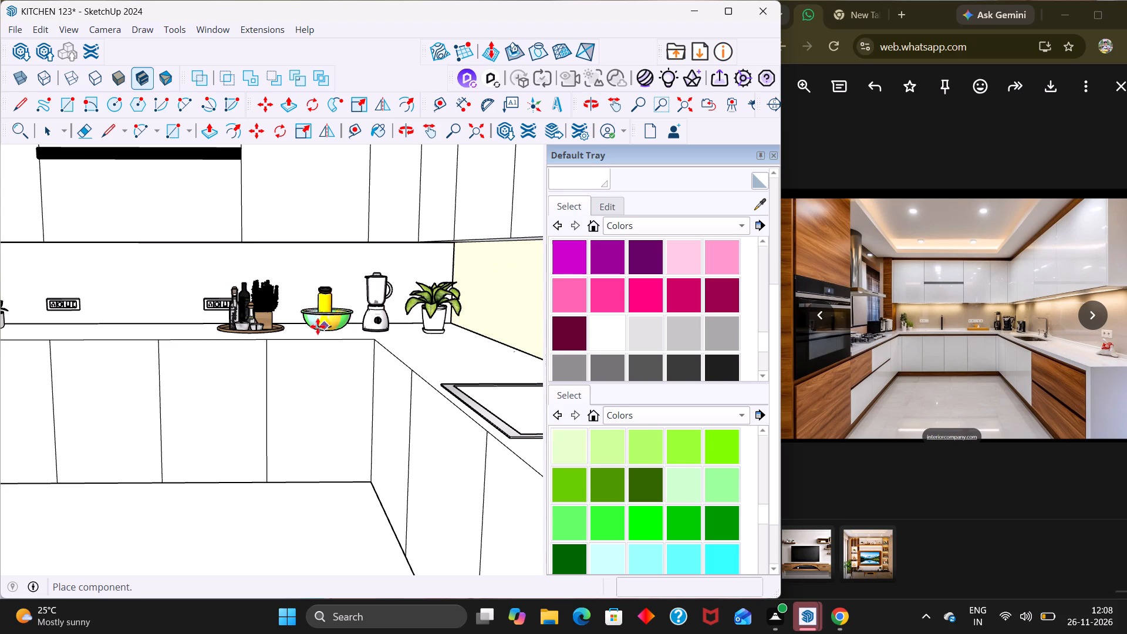
scroll(285, 328, up, 8)
middle_drag(306, 324, 303, 423)
scroll(303, 423, up, 1)
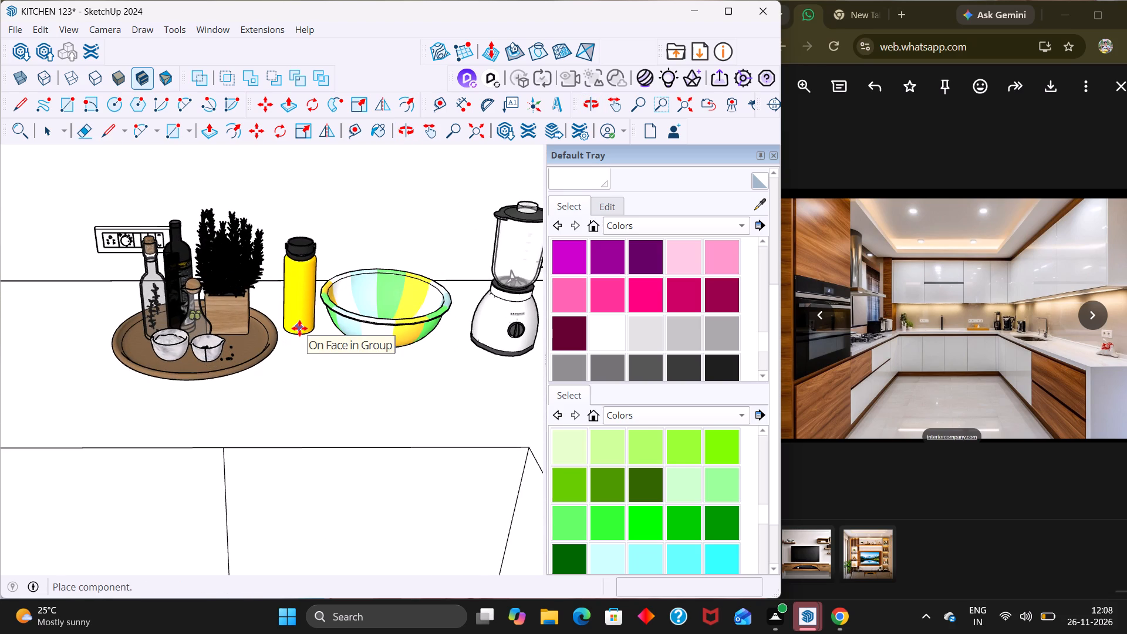
click(298, 328)
key(space)
scroll(293, 325, down, 12)
key(Escape)
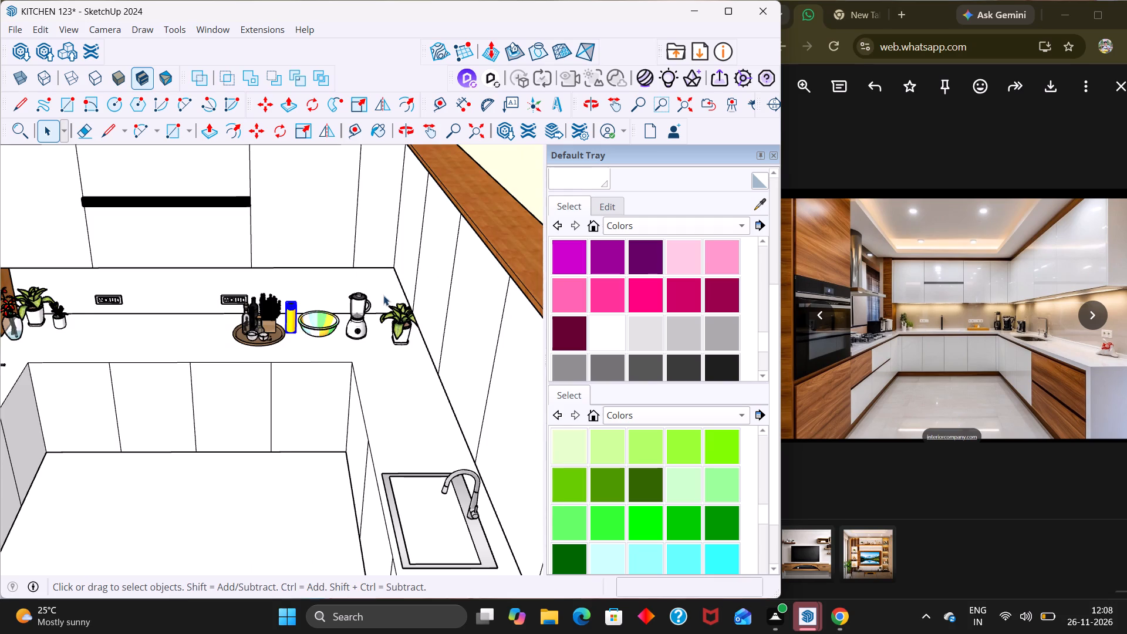
scroll(383, 295, down, 6)
click(506, 220)
Move the striped bowl about 4 1/8" along the green axis towards the back wall.
middle_drag(359, 314, 210, 505)
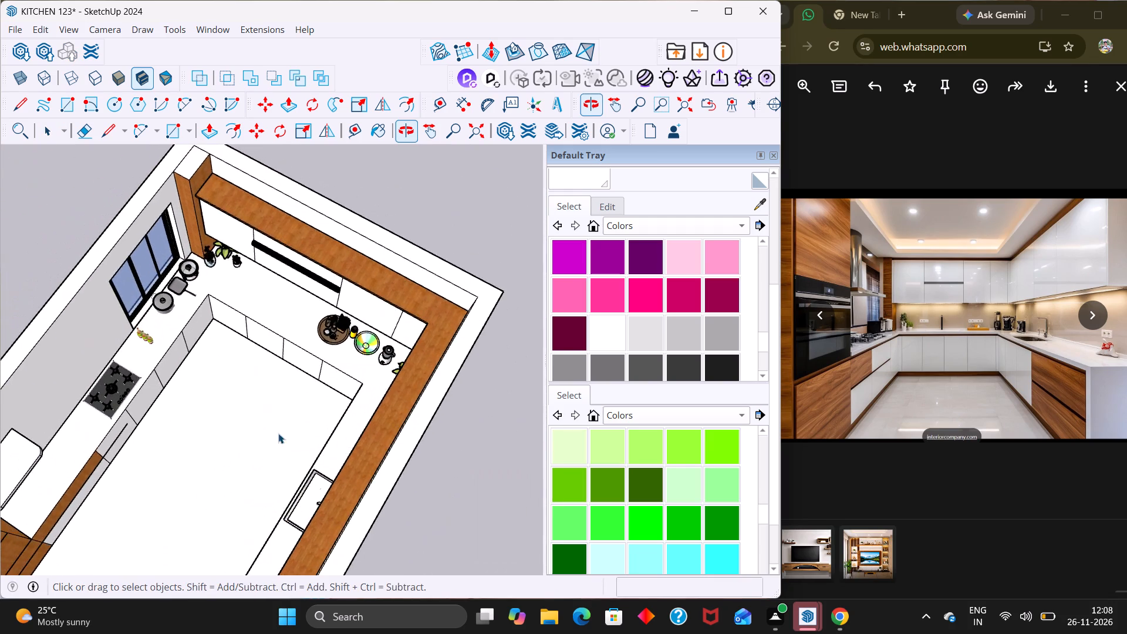
scroll(339, 385, up, 9)
scroll(309, 302, up, 4)
click(418, 353)
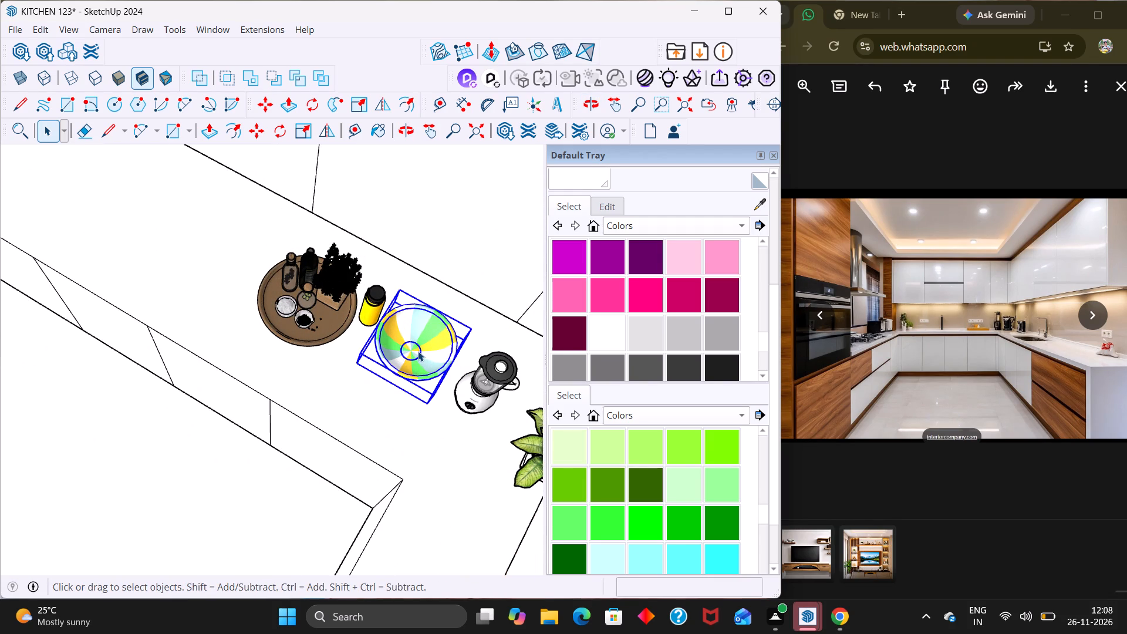
key(m)
click(428, 379)
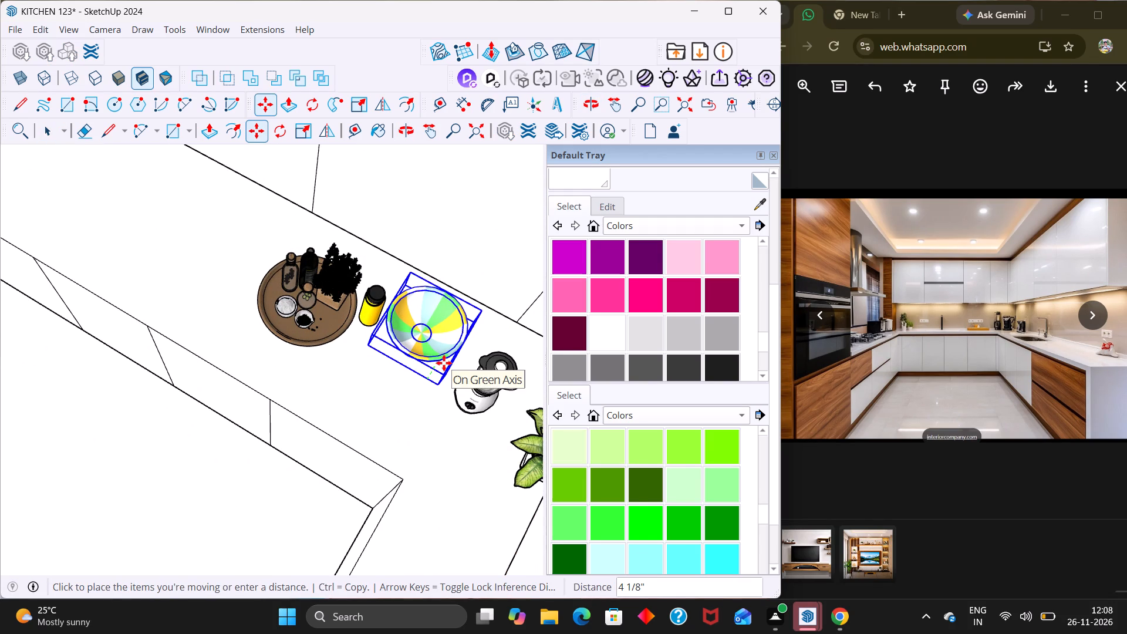
click(444, 363)
scroll(424, 350, down, 2)
scroll(418, 348, up, 1)
scroll(417, 348, down, 20)
scroll(417, 348, down, 7)
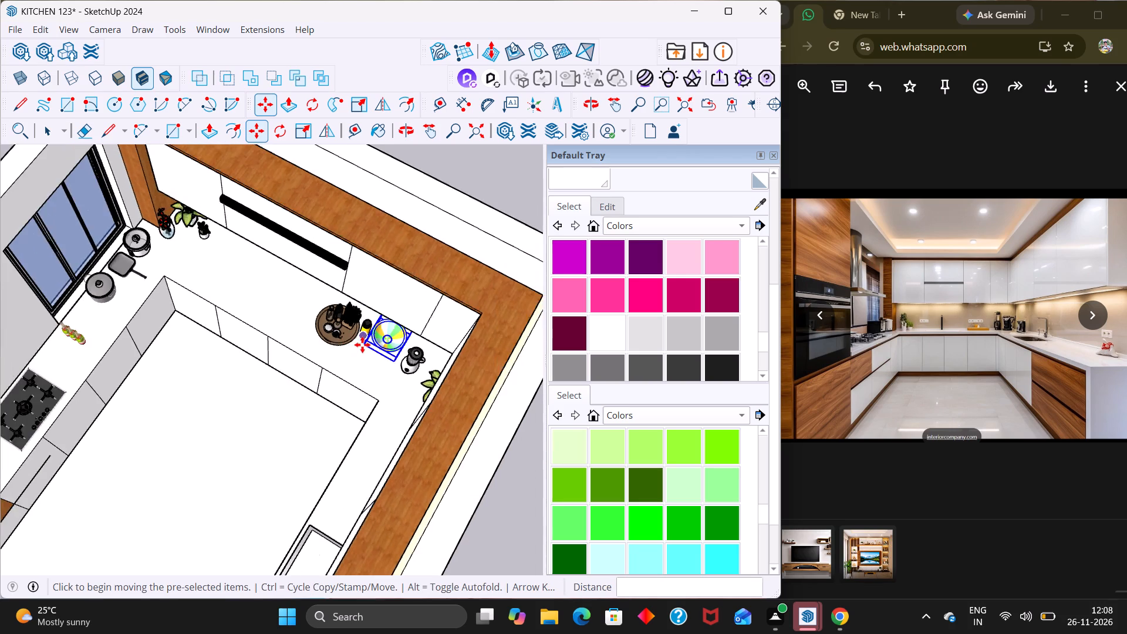
scroll(362, 345, down, 3)
key(space)
click(443, 220)
Examine the arrangement of items on the back countertop from several angles against the reference photo.
middle_drag(335, 422, 458, 250)
scroll(360, 285, up, 4)
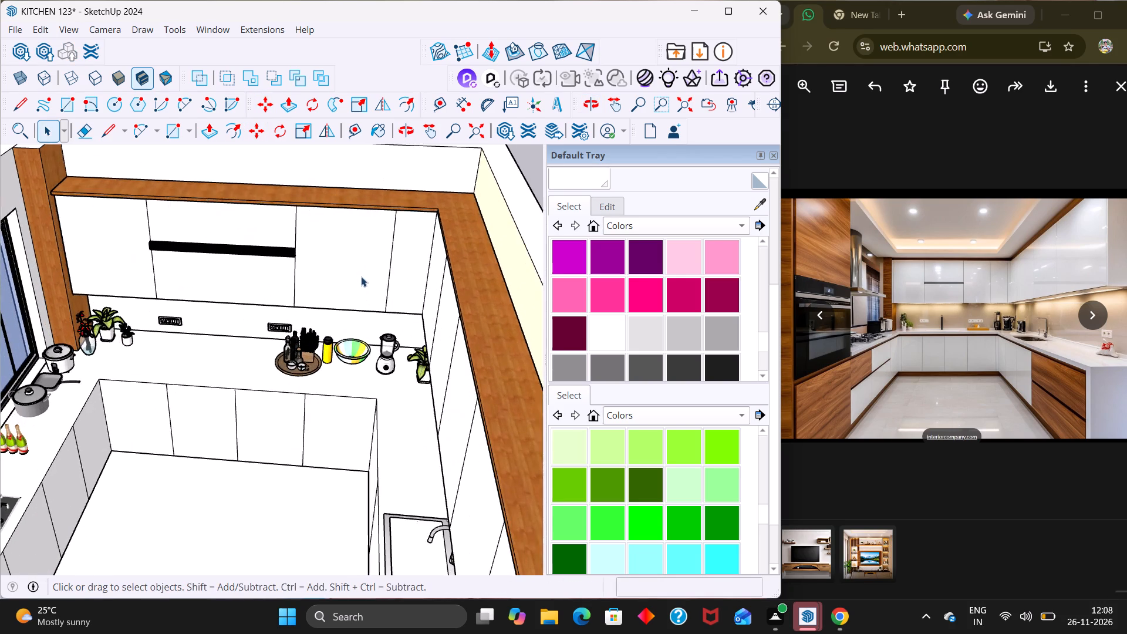
middle_drag(305, 365, 321, 258)
scroll(320, 259, up, 1)
middle_drag(298, 320, 316, 394)
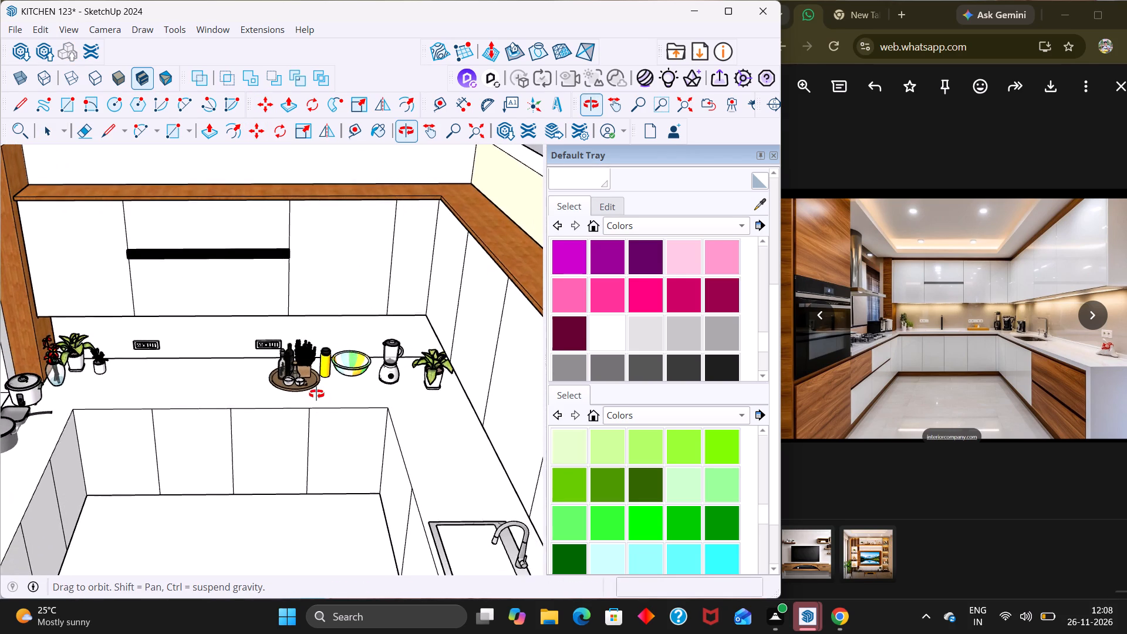
middle_drag(316, 394, 337, 382)
scroll(337, 382, down, 2)
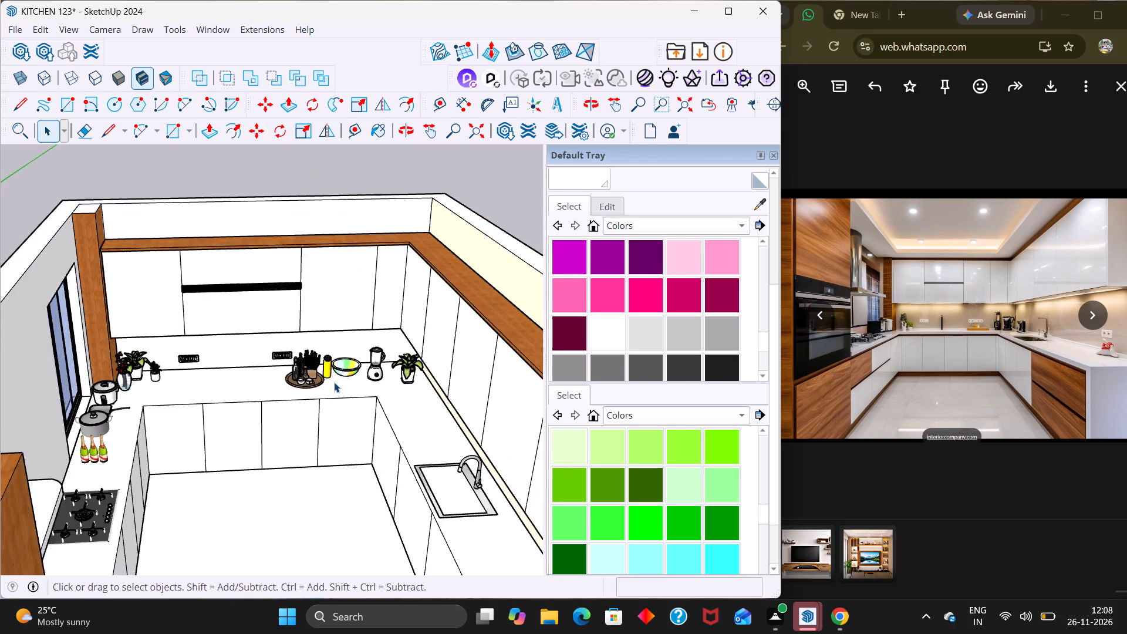
scroll(334, 382, down, 4)
scroll(328, 379, up, 1)
scroll(328, 380, down, 2)
middle_drag(320, 393, 299, 323)
Move the yellow flask along the back countertop to stand beside the potted plants near the window wall.
scroll(302, 342, up, 2)
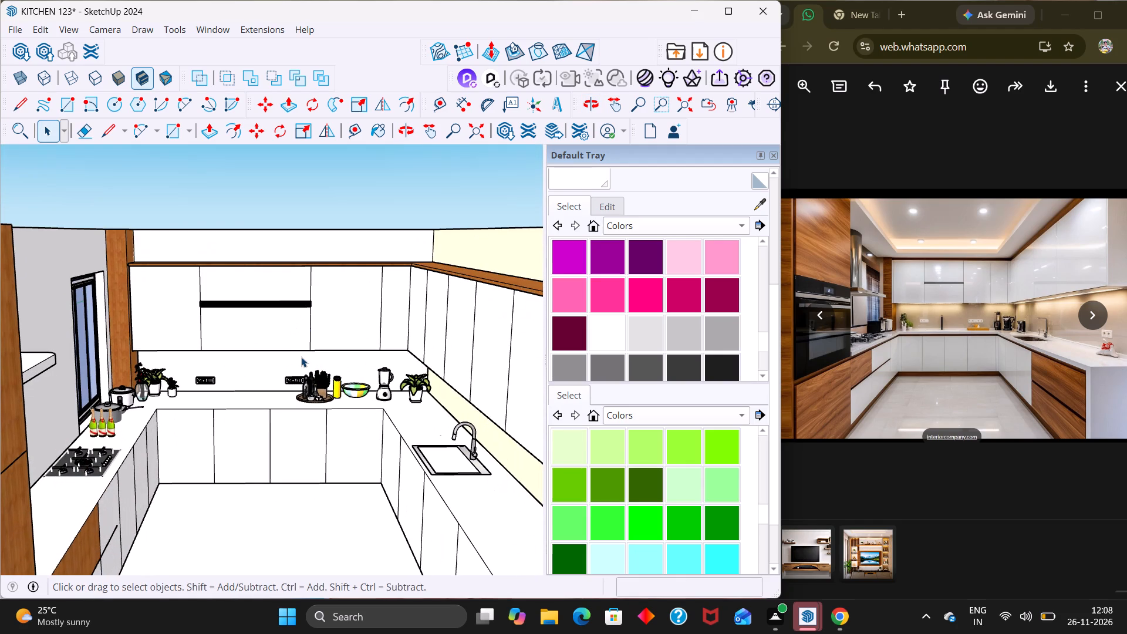
scroll(376, 385, up, 3)
click(324, 377)
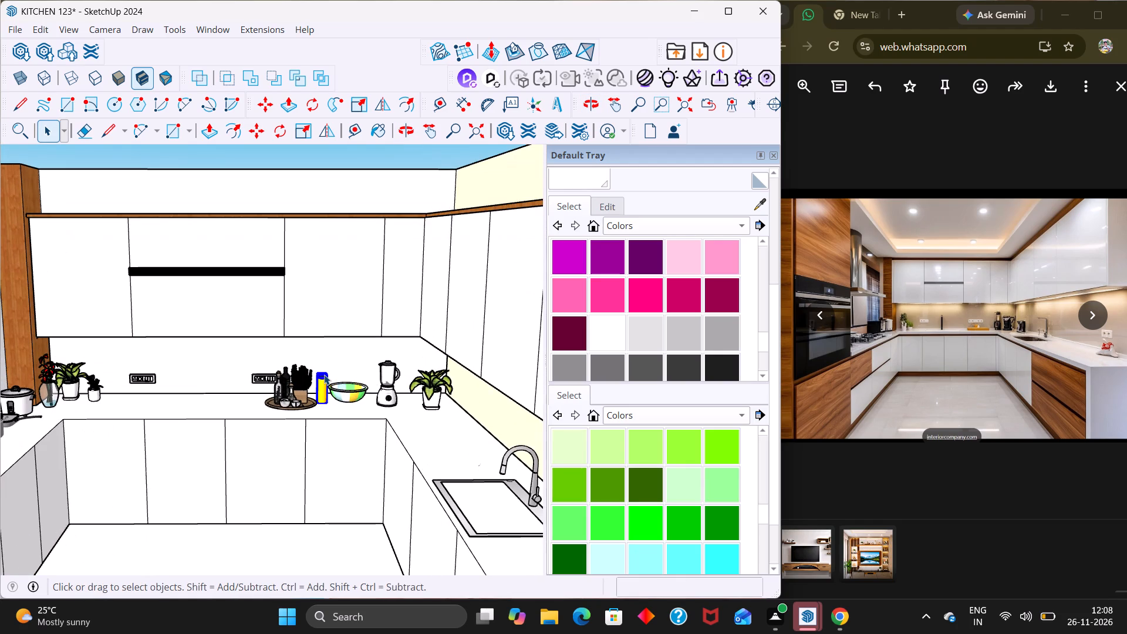
key(m)
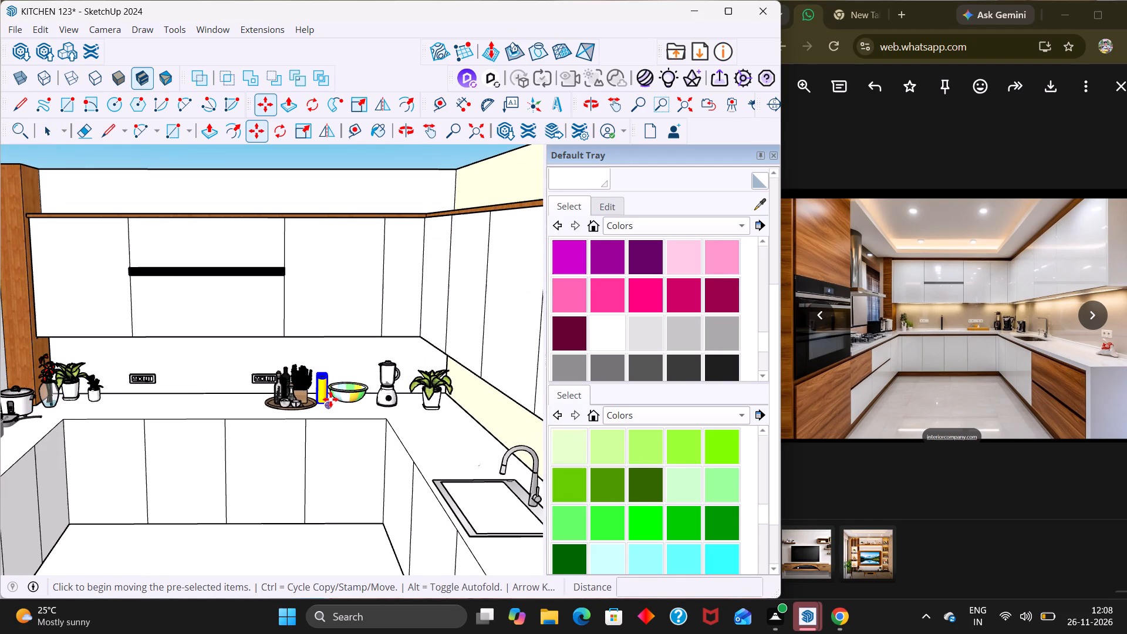
click(330, 399)
middle_drag(87, 410, 124, 501)
scroll(96, 450, up, 1)
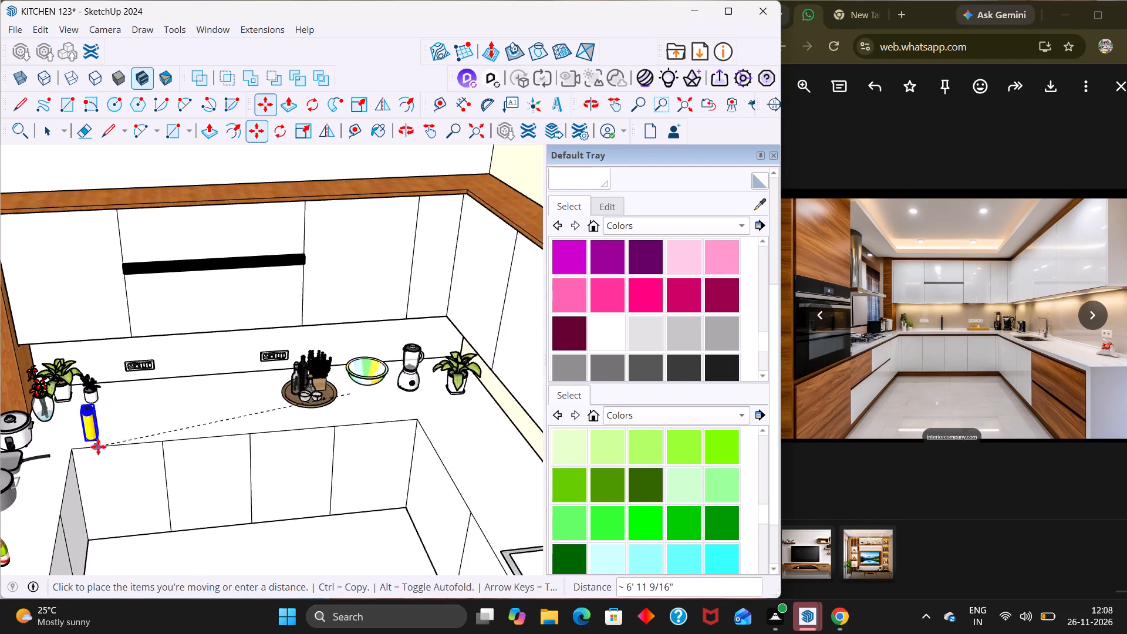
scroll(98, 447, up, 1)
scroll(133, 389, up, 2)
click(117, 403)
scroll(119, 399, down, 8)
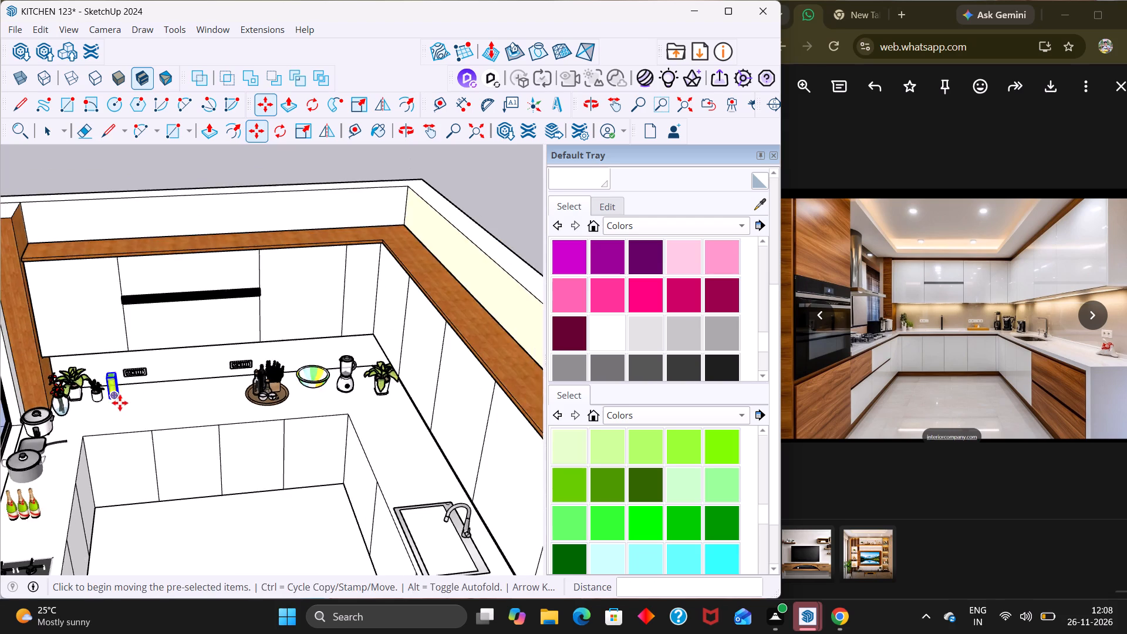
key(space)
scroll(120, 402, down, 7)
click(152, 276)
Examine the flask's placement beside the potted plants at counter height and from above.
middle_drag(176, 416, 92, 463)
scroll(87, 439, up, 8)
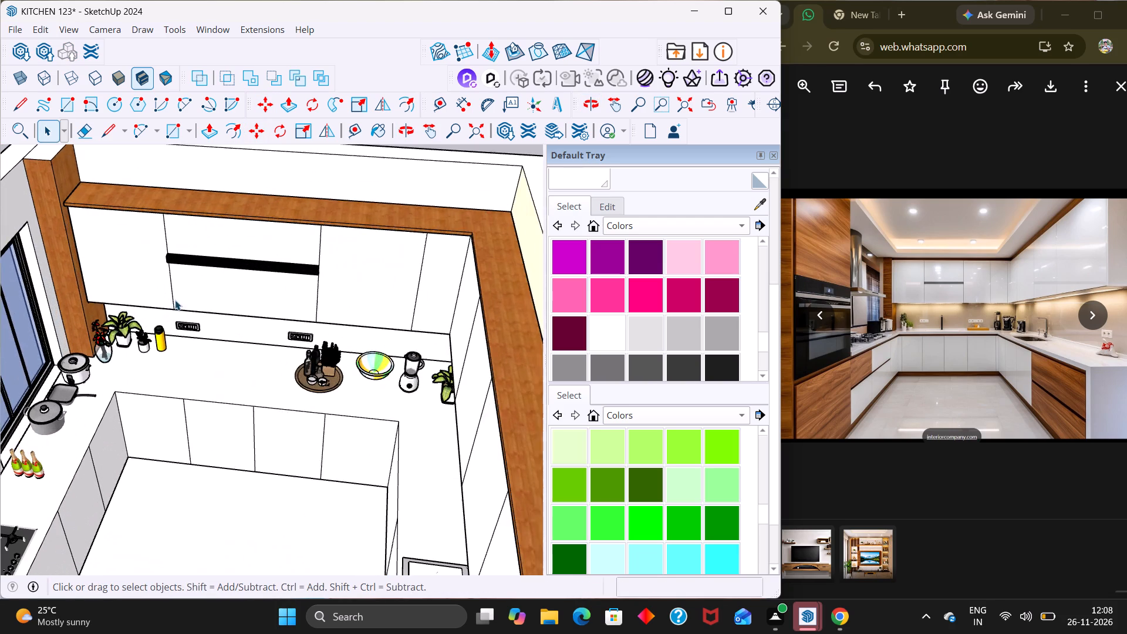
scroll(134, 329, up, 4)
middle_drag(140, 377, 168, 239)
scroll(129, 296, up, 1)
middle_drag(137, 351, 137, 288)
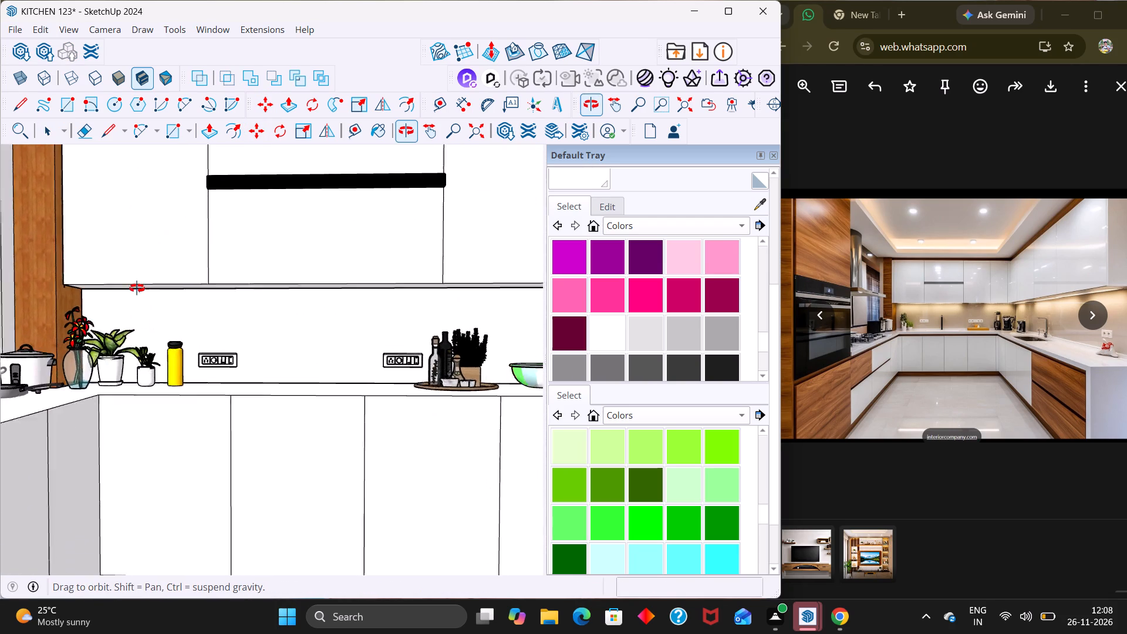
middle_drag(137, 288, 0, 474)
scroll(0, 491, up, 1)
scroll(130, 394, down, 5)
middle_drag(199, 366, 194, 437)
scroll(179, 387, down, 2)
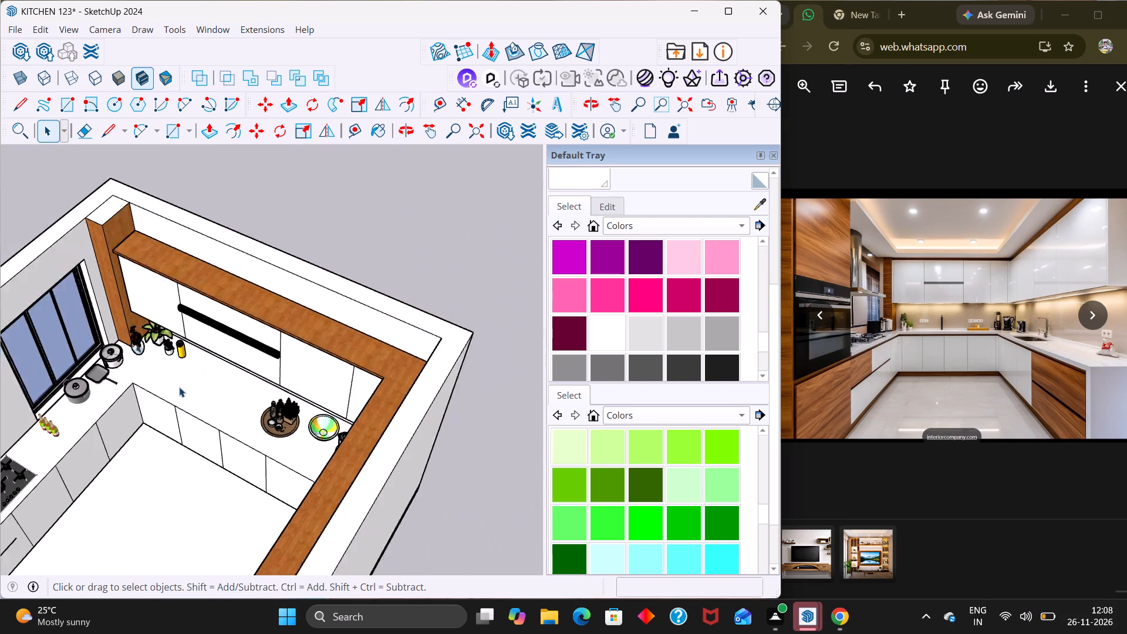
Examine the whole kitchen from outside, including the open front, the tall wood unit and the window wall.
scroll(179, 387, down, 12)
middle_drag(261, 403, 386, 254)
scroll(125, 384, down, 10)
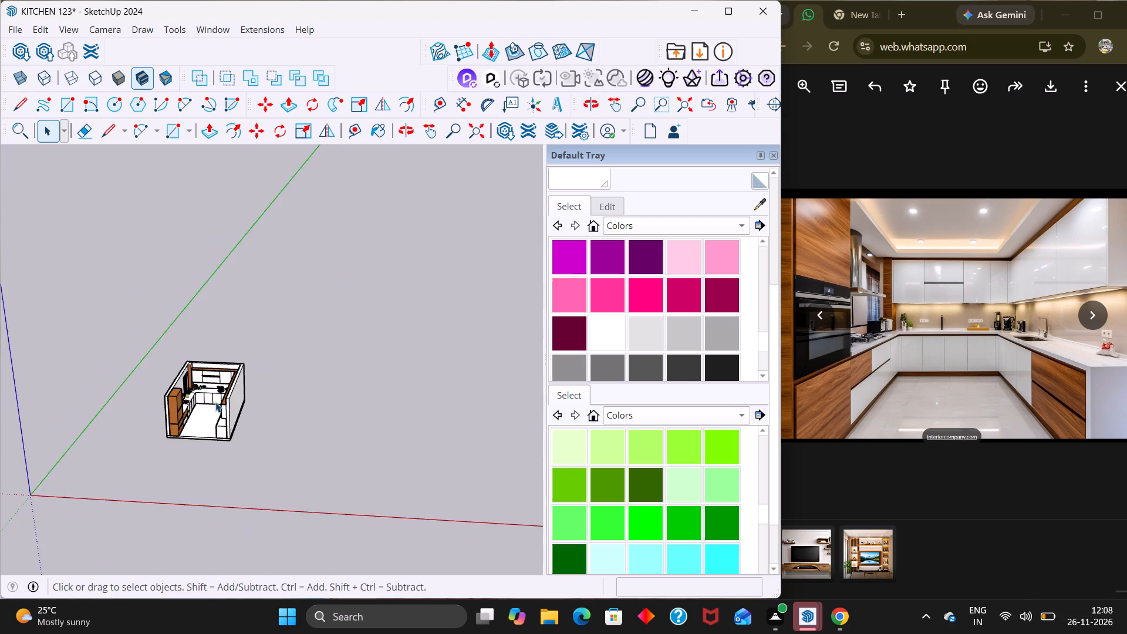
middle_drag(177, 418, 295, 412)
scroll(295, 414, up, 6)
scroll(228, 461, up, 7)
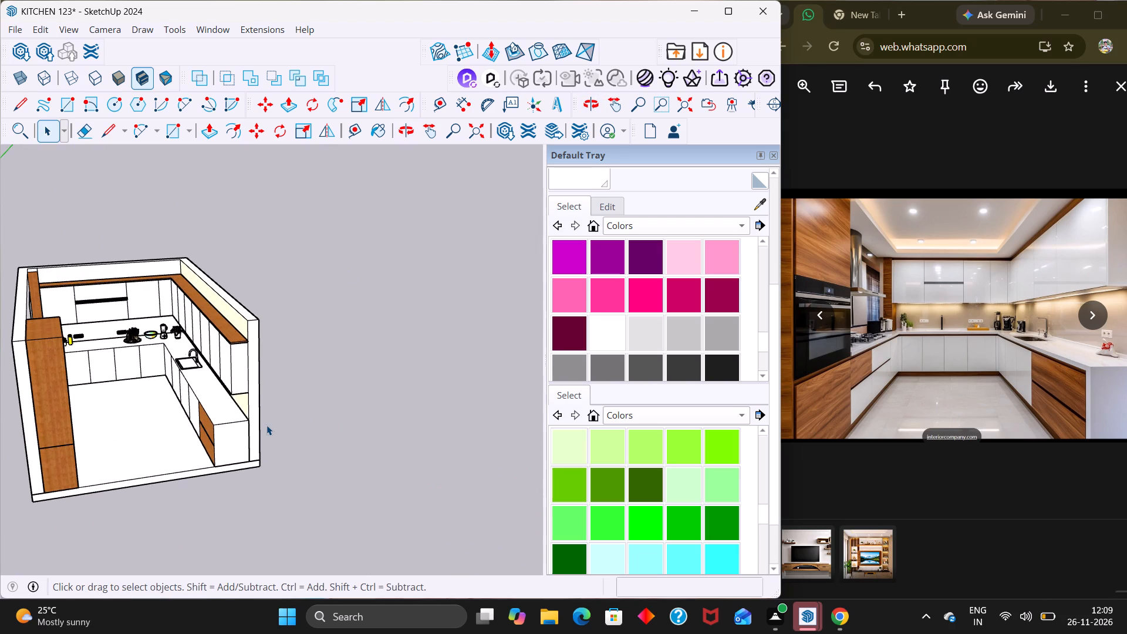
scroll(252, 392, down, 1)
middle_drag(249, 359, 275, 317)
middle_drag(296, 376, 398, 350)
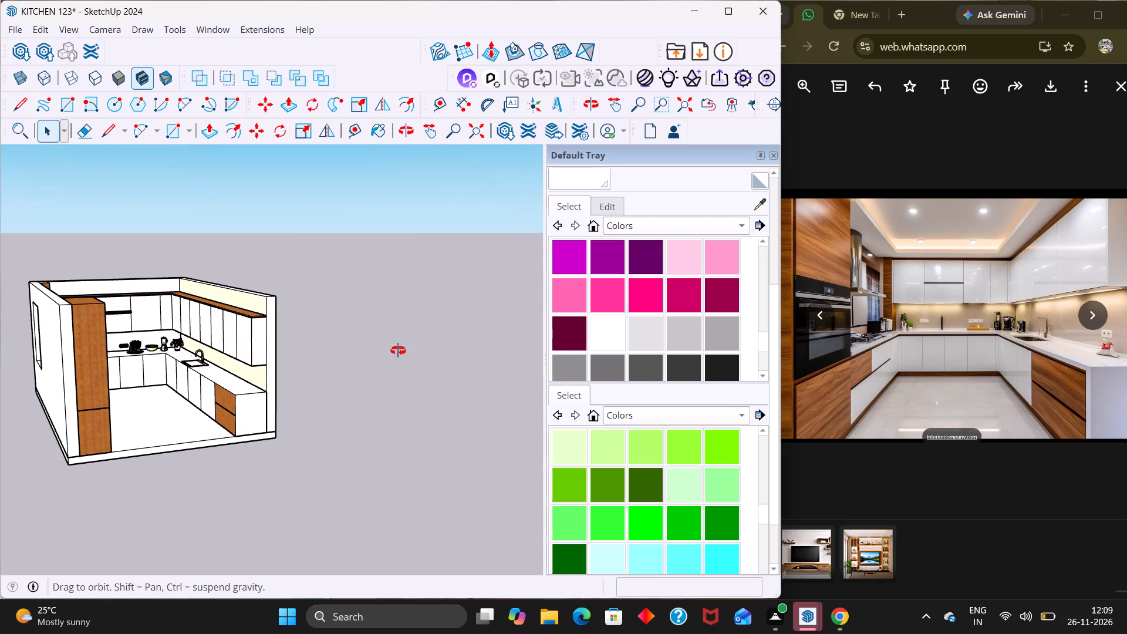
middle_drag(398, 350, 430, 338)
middle_click(430, 338)
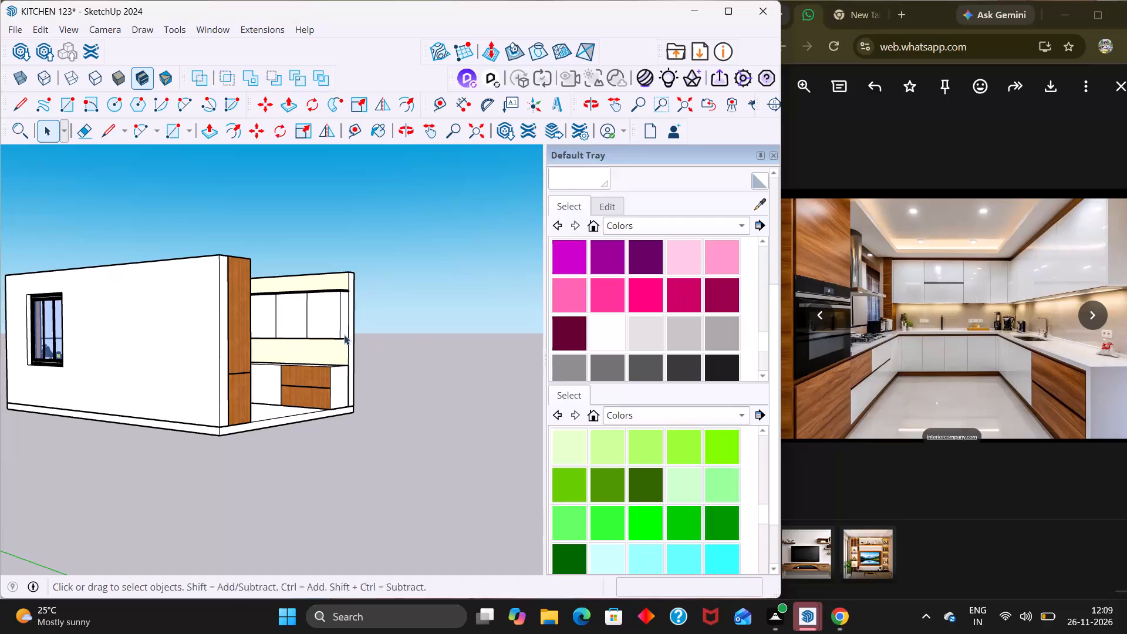
Inside the kitchen group, select all connected faces of the walls and upper cabinets and paint them white.
middle_drag(341, 332, 283, 332)
scroll(318, 296, up, 4)
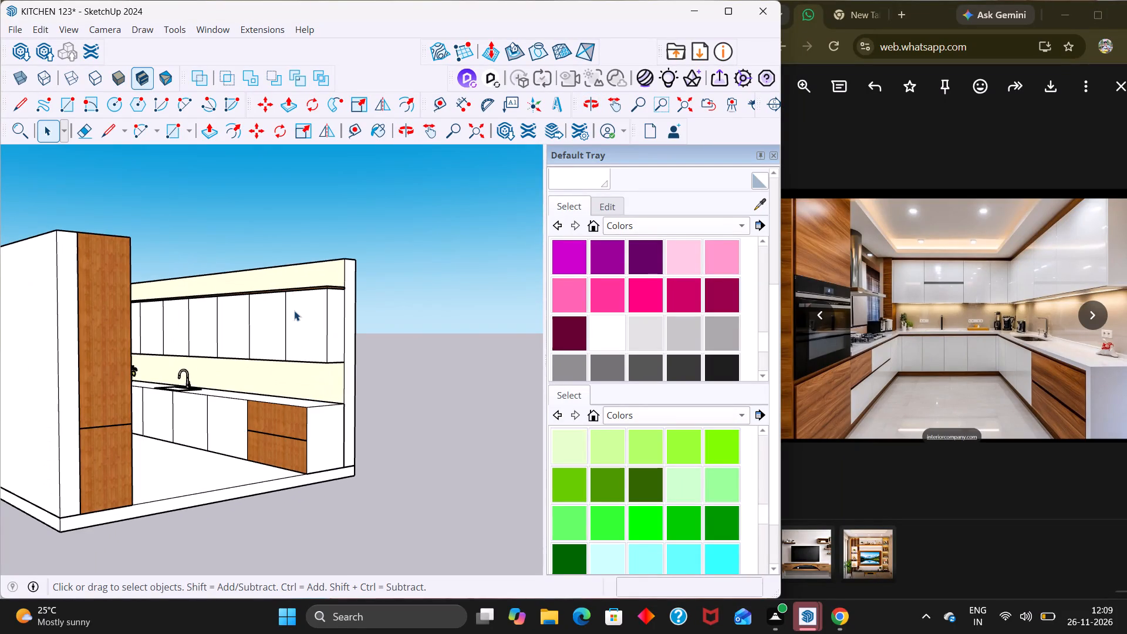
click(296, 323)
click(299, 322)
click(303, 322)
middle_drag(307, 323, 241, 363)
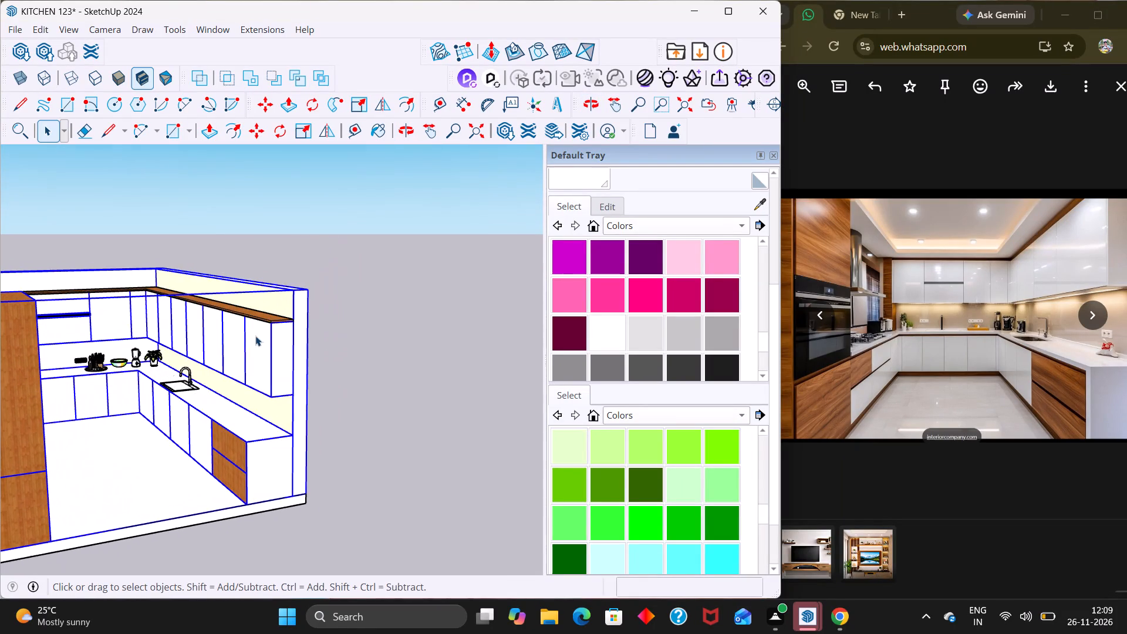
drag(257, 336, 258, 341)
click(258, 341)
double_click(259, 341)
double_click(256, 341)
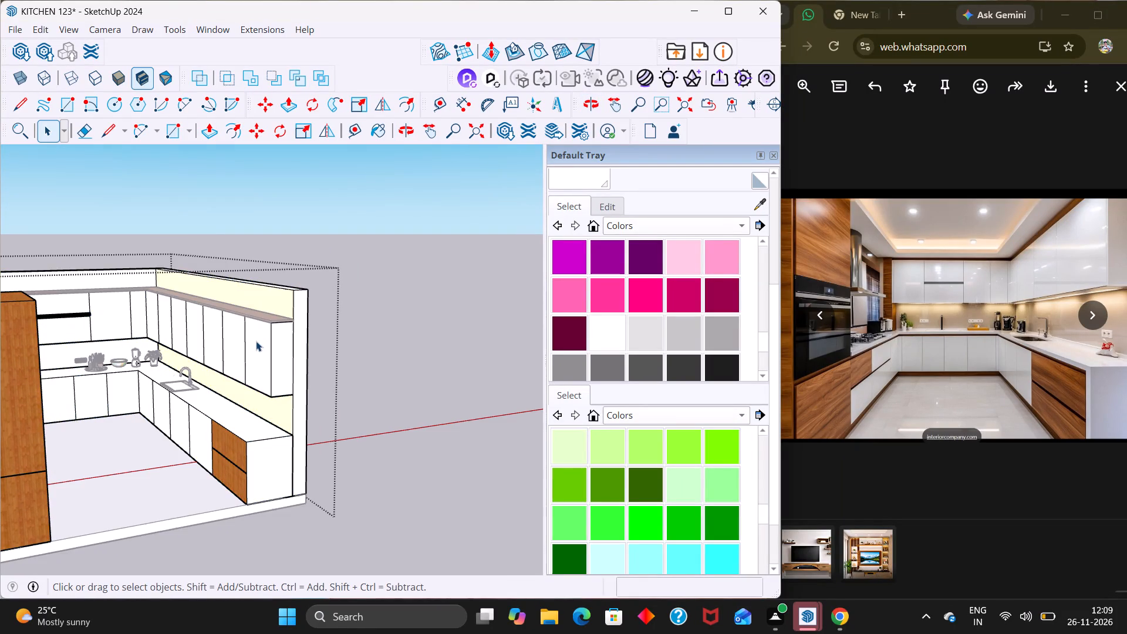
click(256, 341)
click(609, 329)
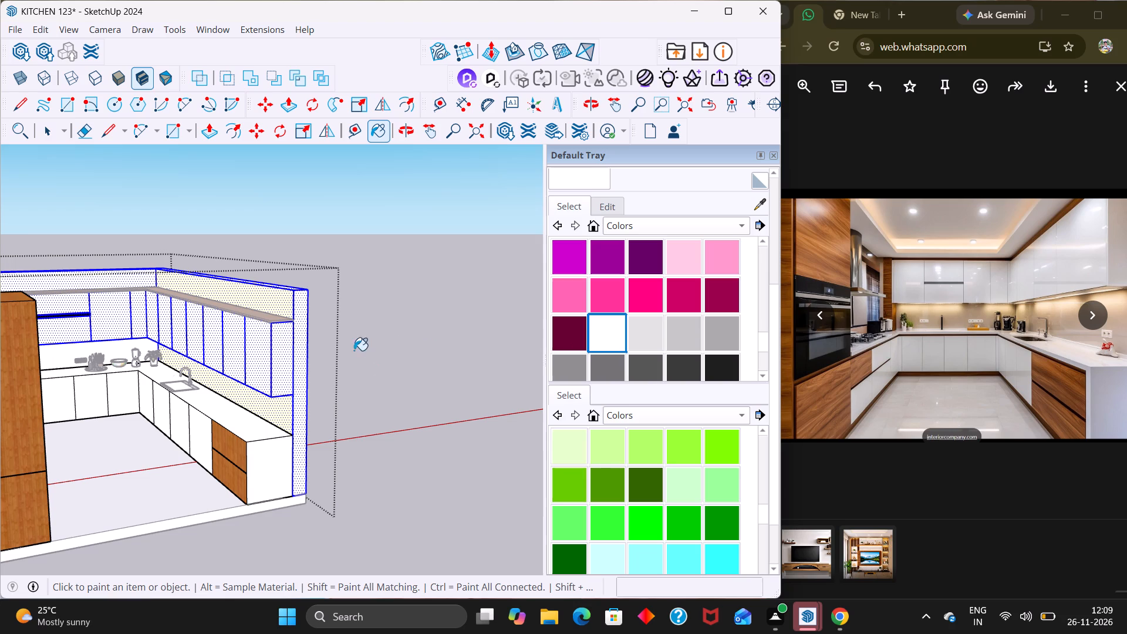
click(263, 350)
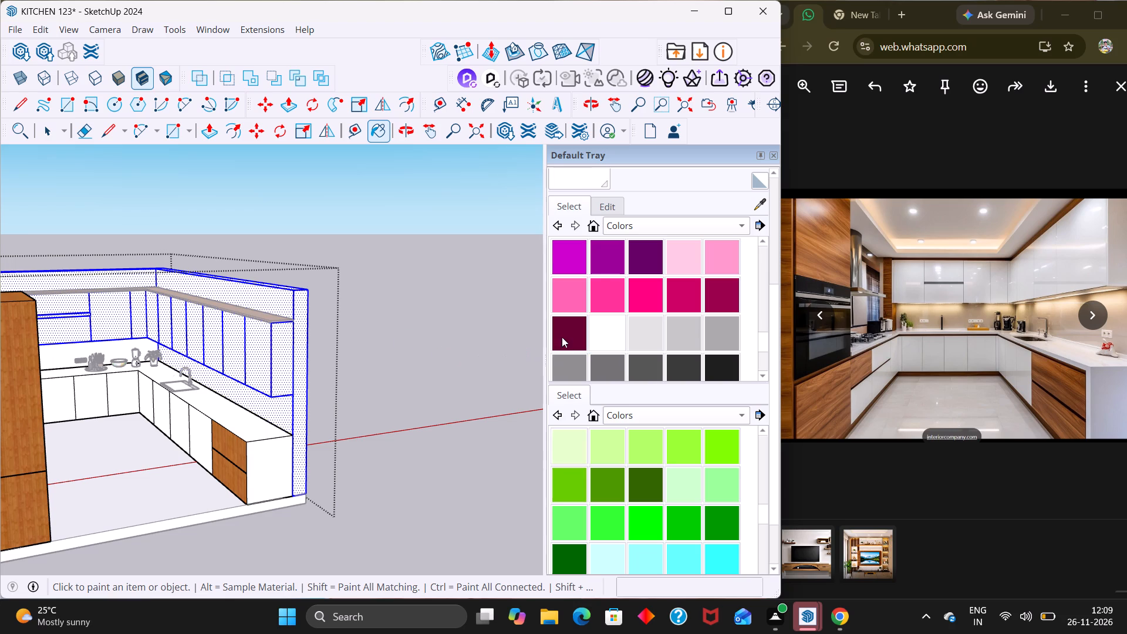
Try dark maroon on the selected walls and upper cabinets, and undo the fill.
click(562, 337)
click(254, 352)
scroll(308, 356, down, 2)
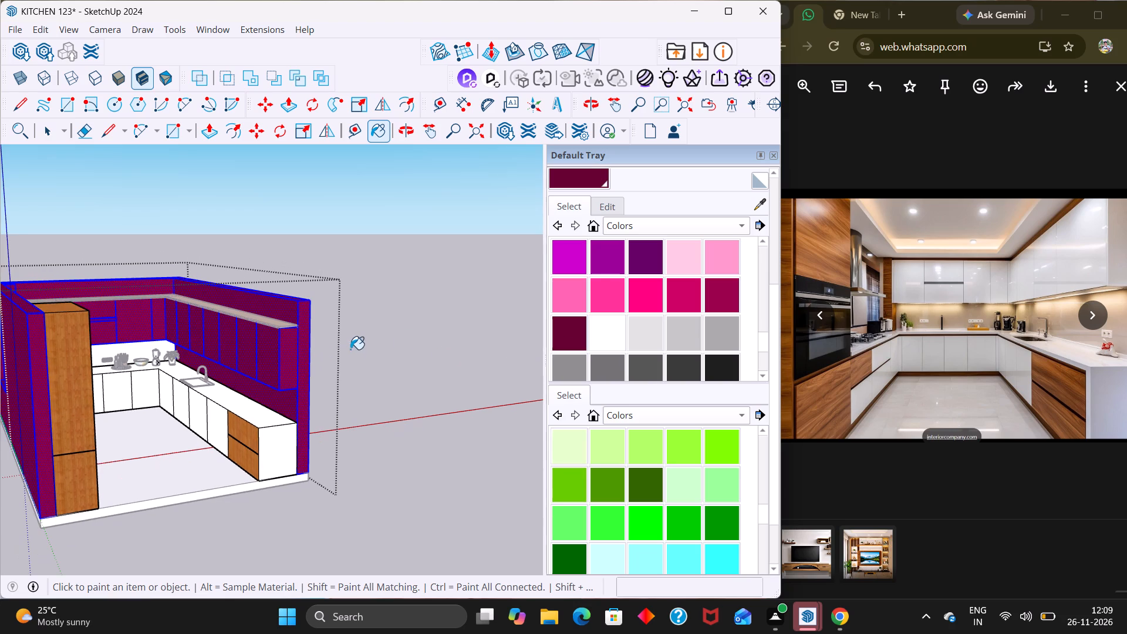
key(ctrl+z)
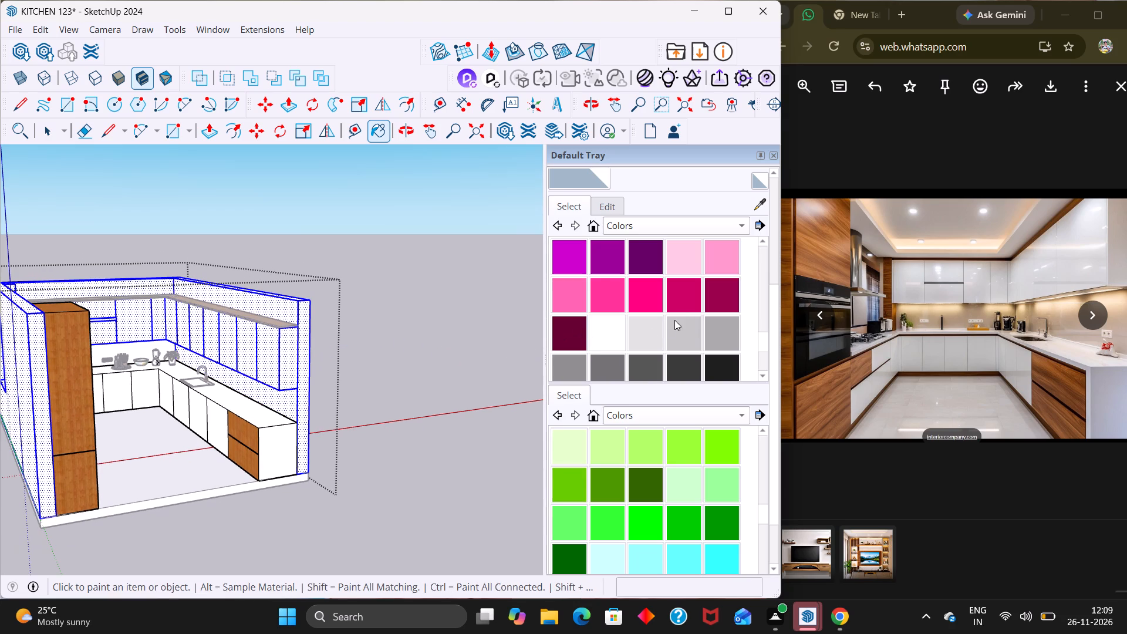
Leave the kitchen group and apply the light grey color to it at the sink-side upper cabinets.
click(653, 331)
scroll(301, 344, up, 1)
key(space)
click(267, 348)
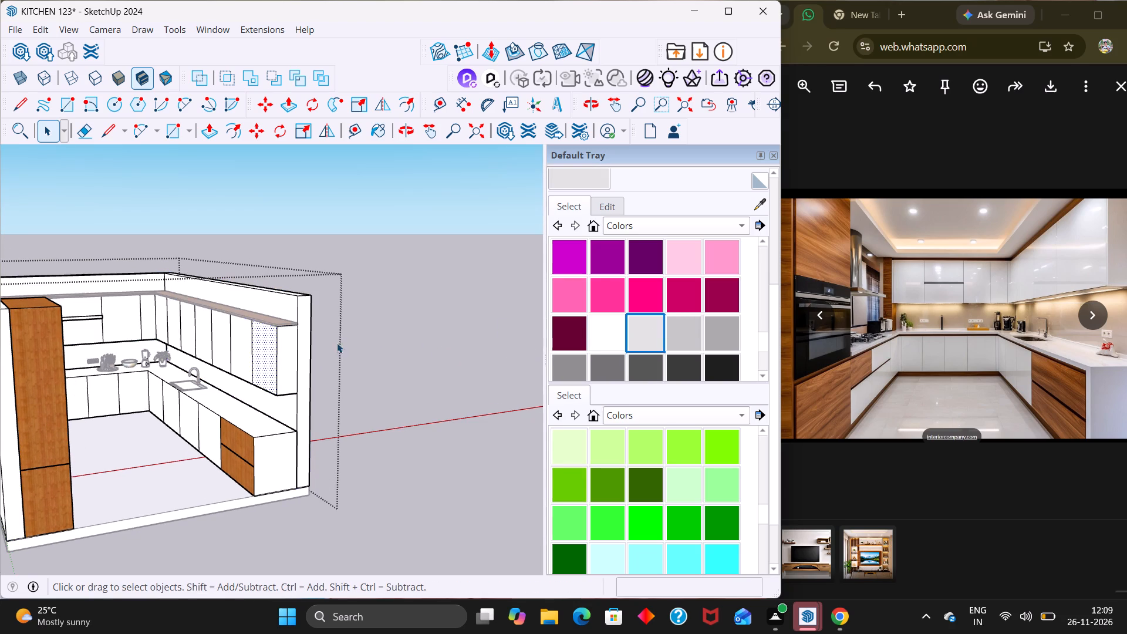
click(359, 341)
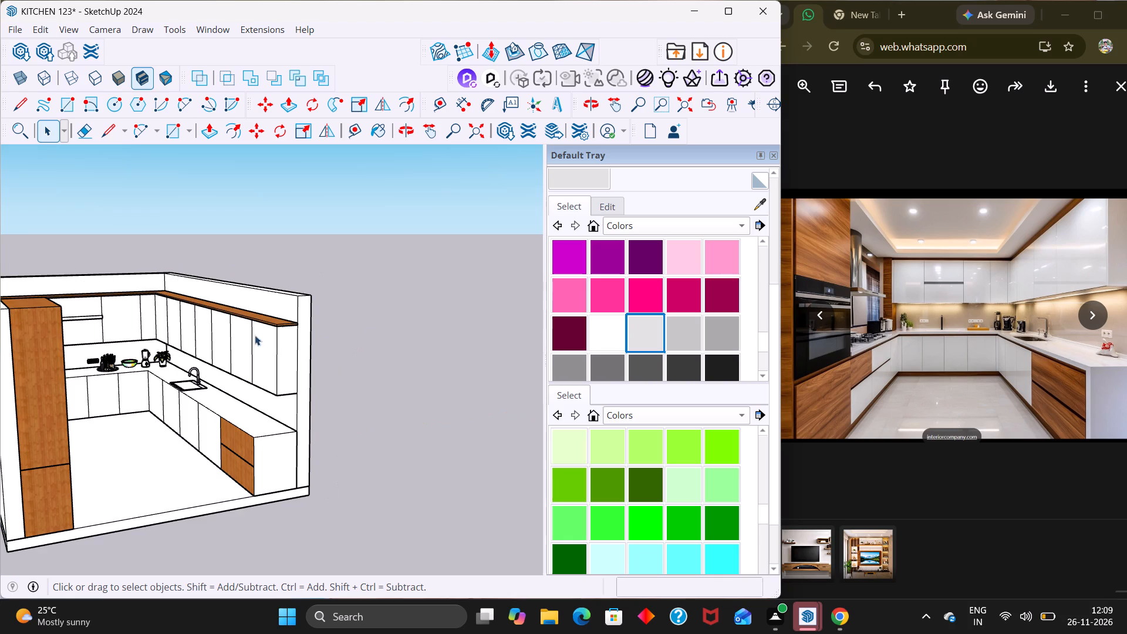
click(644, 328)
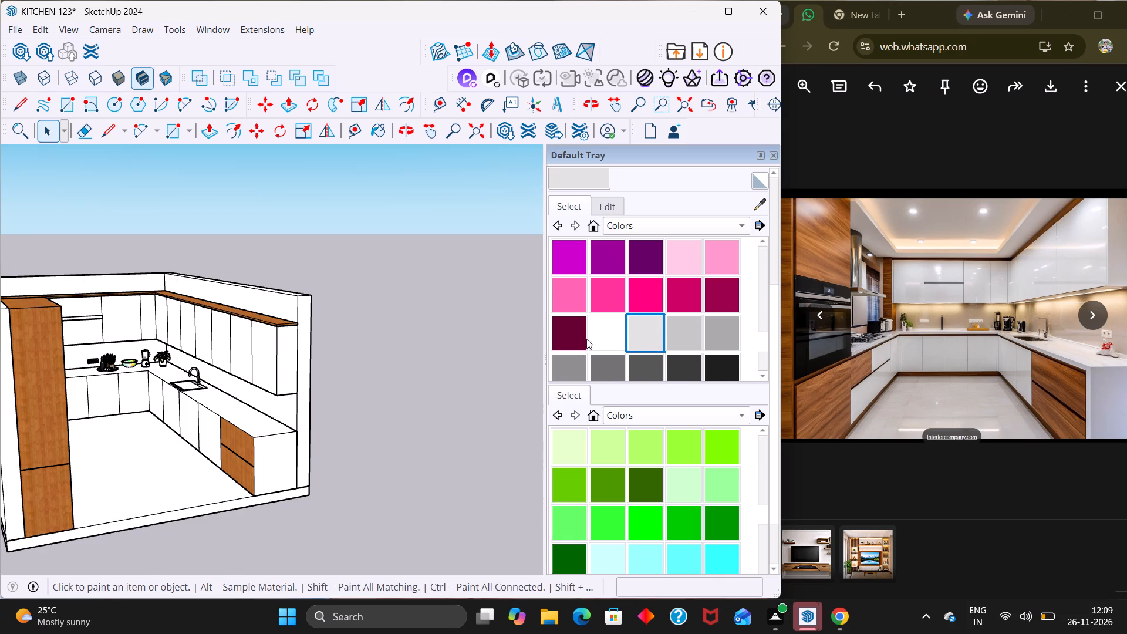
click(276, 353)
click(235, 349)
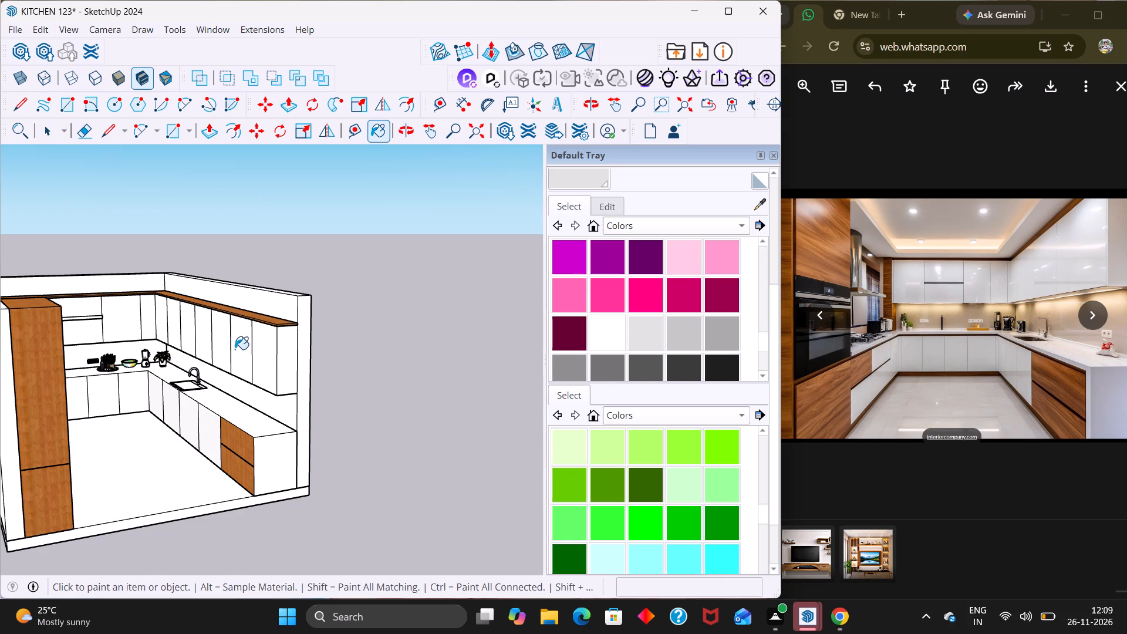
key(Escape)
key(space)
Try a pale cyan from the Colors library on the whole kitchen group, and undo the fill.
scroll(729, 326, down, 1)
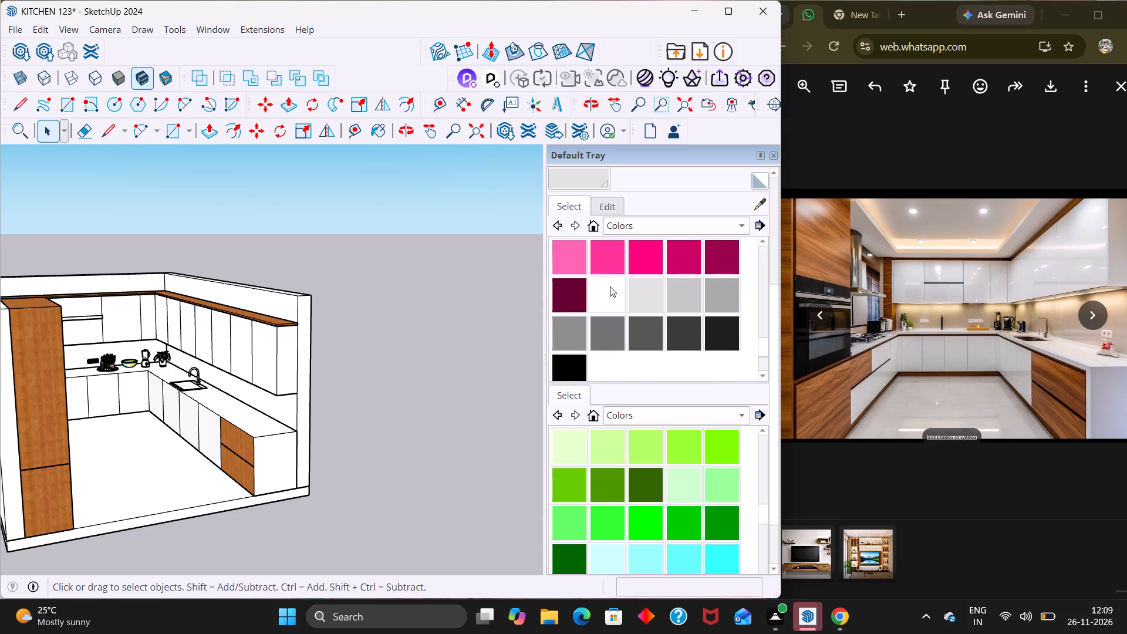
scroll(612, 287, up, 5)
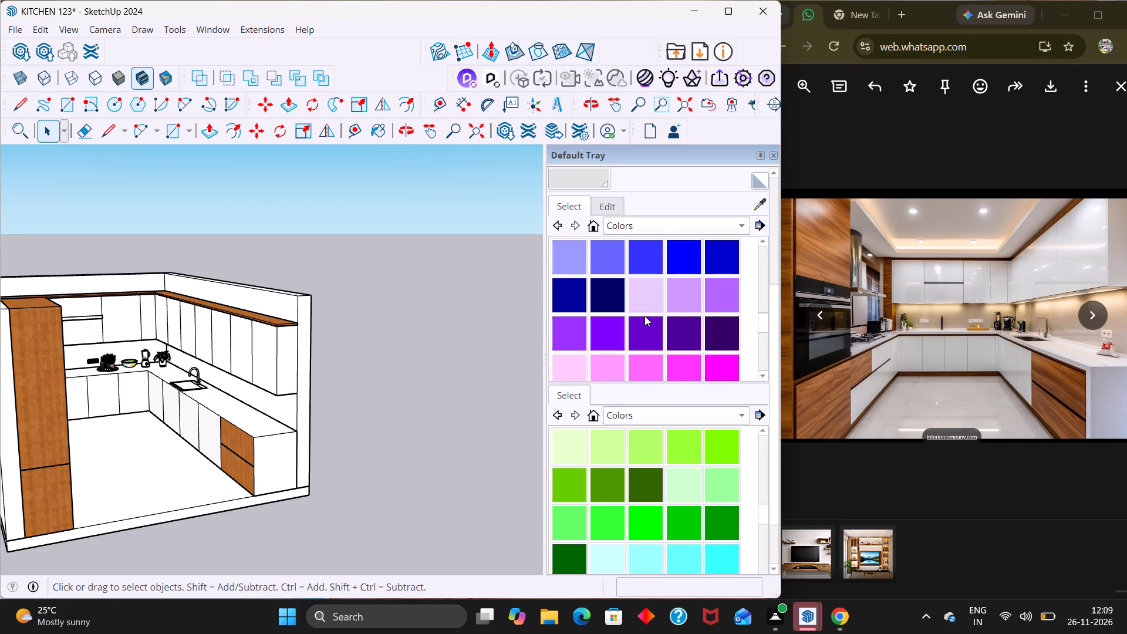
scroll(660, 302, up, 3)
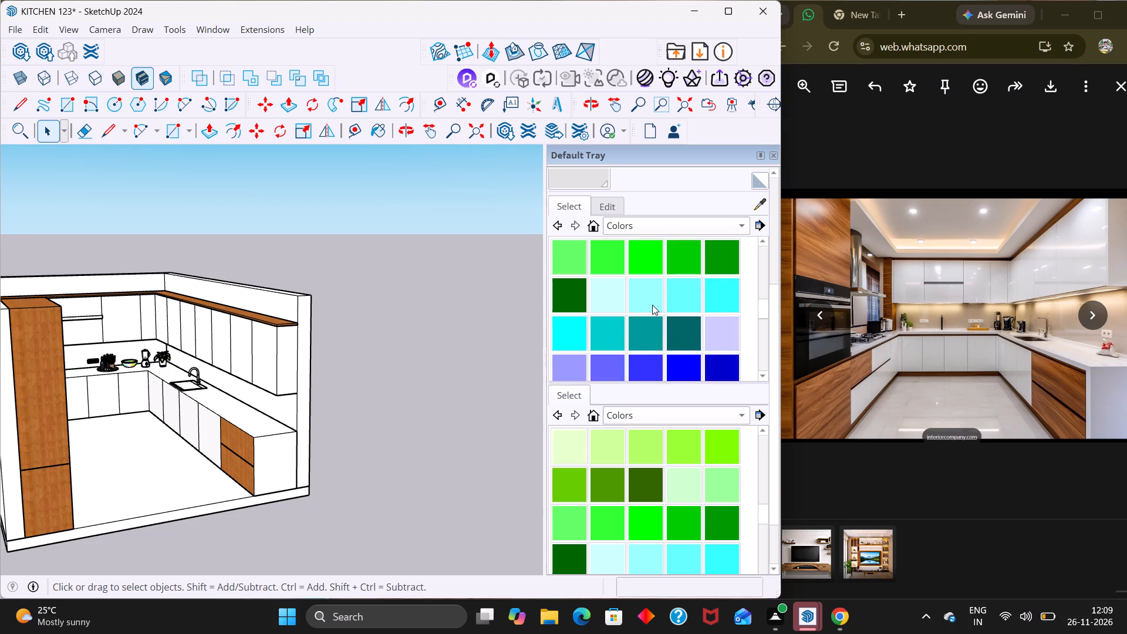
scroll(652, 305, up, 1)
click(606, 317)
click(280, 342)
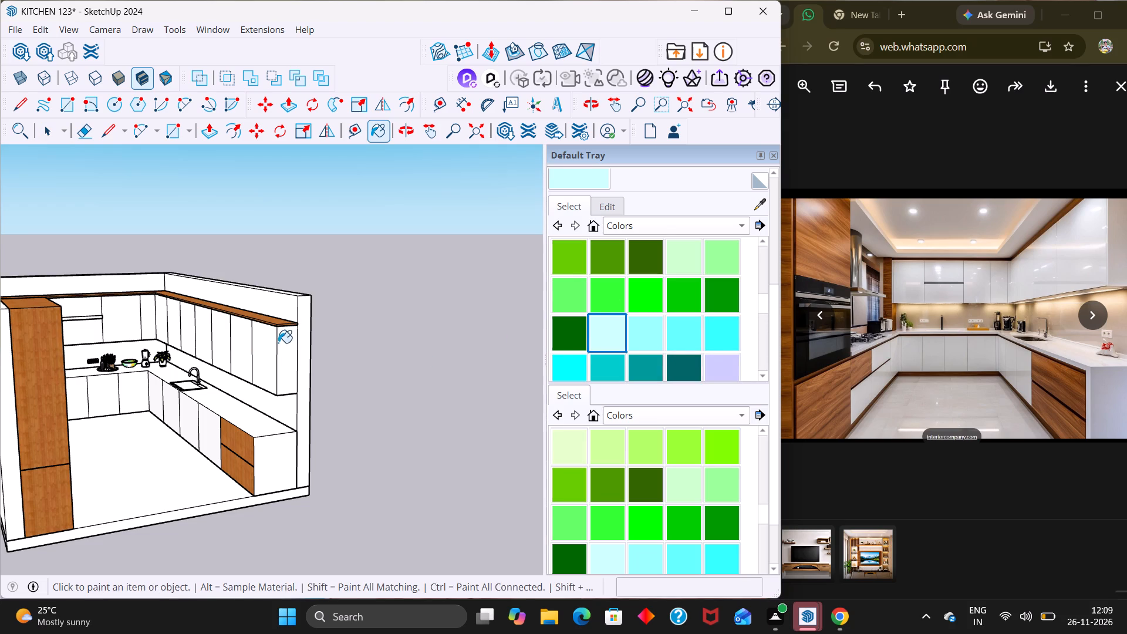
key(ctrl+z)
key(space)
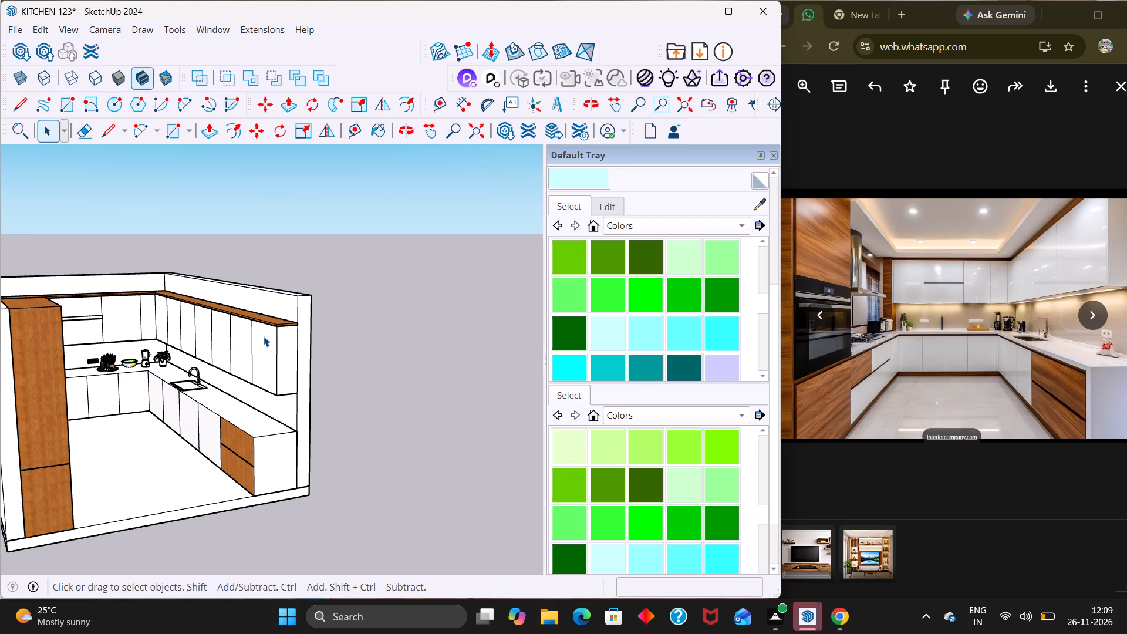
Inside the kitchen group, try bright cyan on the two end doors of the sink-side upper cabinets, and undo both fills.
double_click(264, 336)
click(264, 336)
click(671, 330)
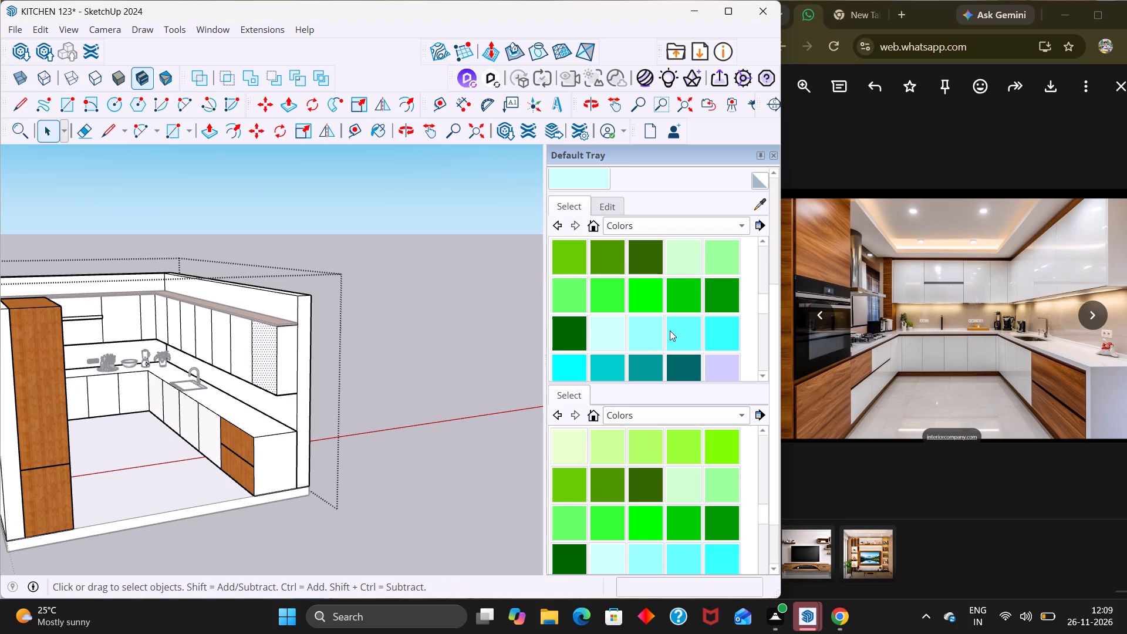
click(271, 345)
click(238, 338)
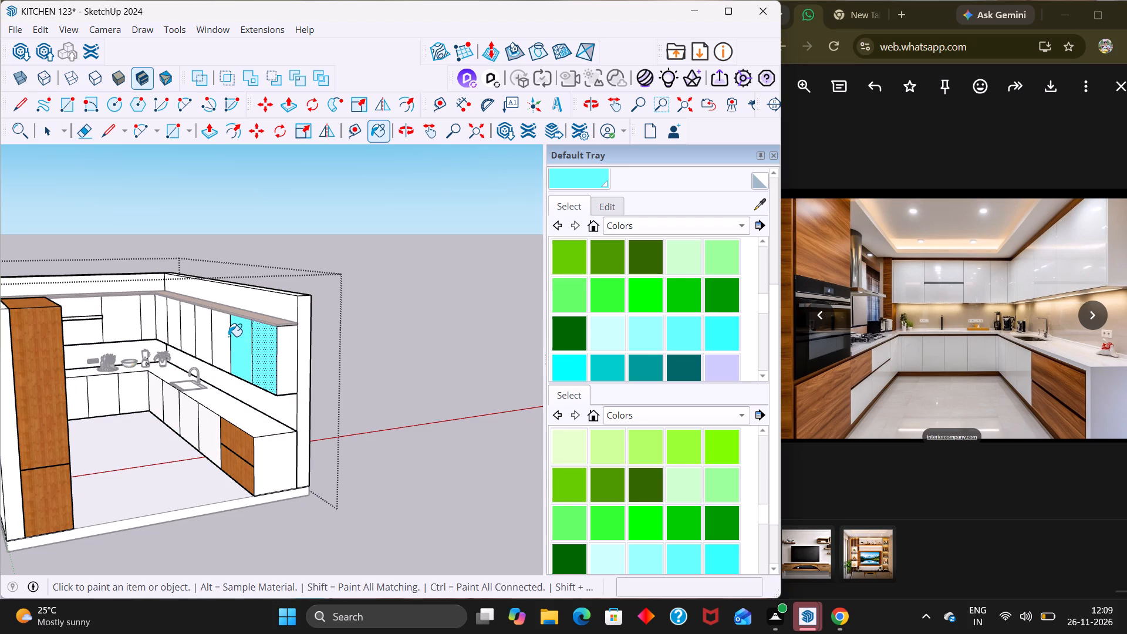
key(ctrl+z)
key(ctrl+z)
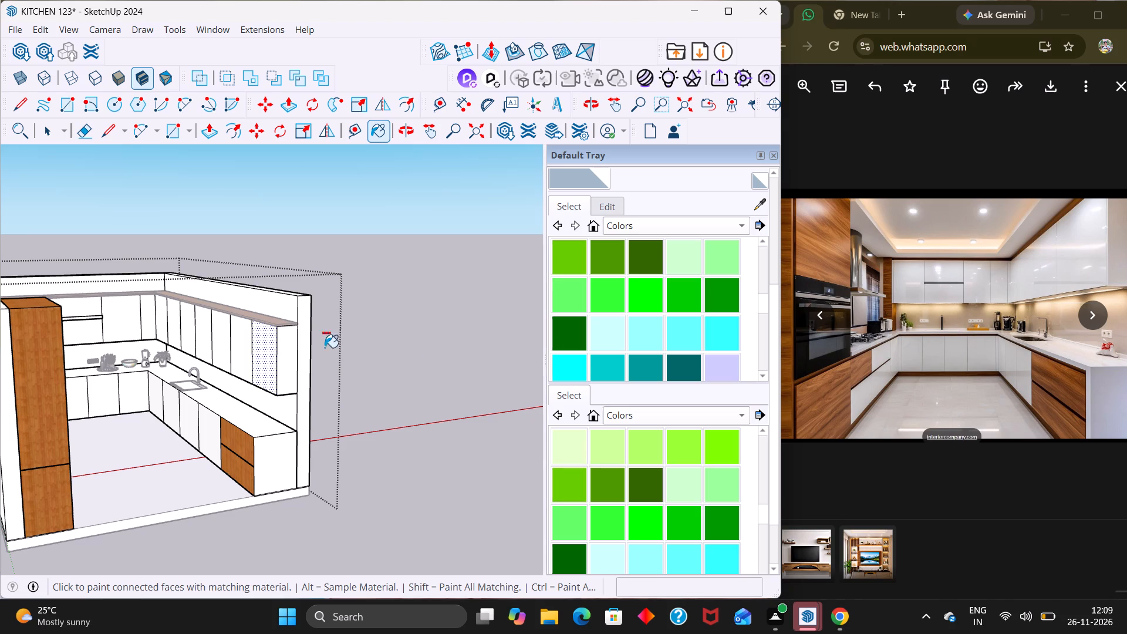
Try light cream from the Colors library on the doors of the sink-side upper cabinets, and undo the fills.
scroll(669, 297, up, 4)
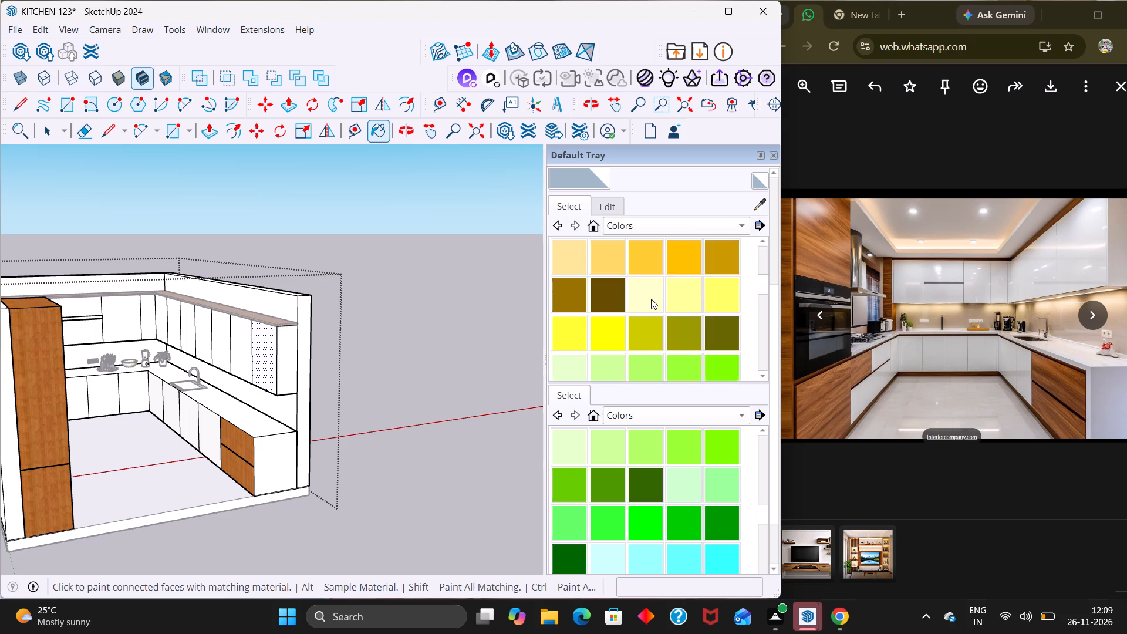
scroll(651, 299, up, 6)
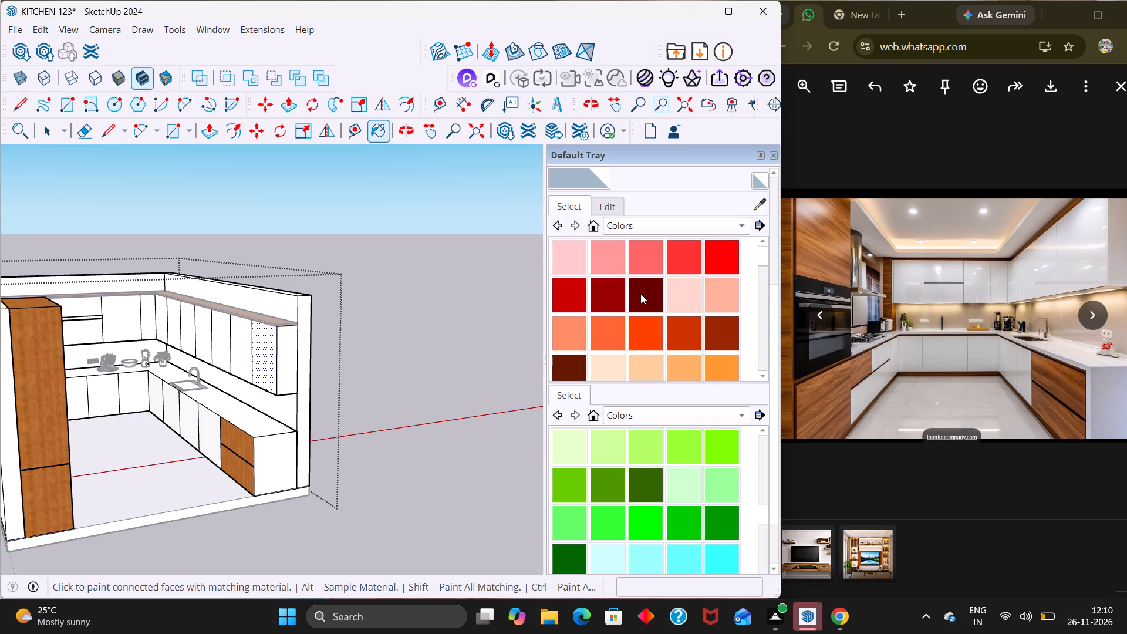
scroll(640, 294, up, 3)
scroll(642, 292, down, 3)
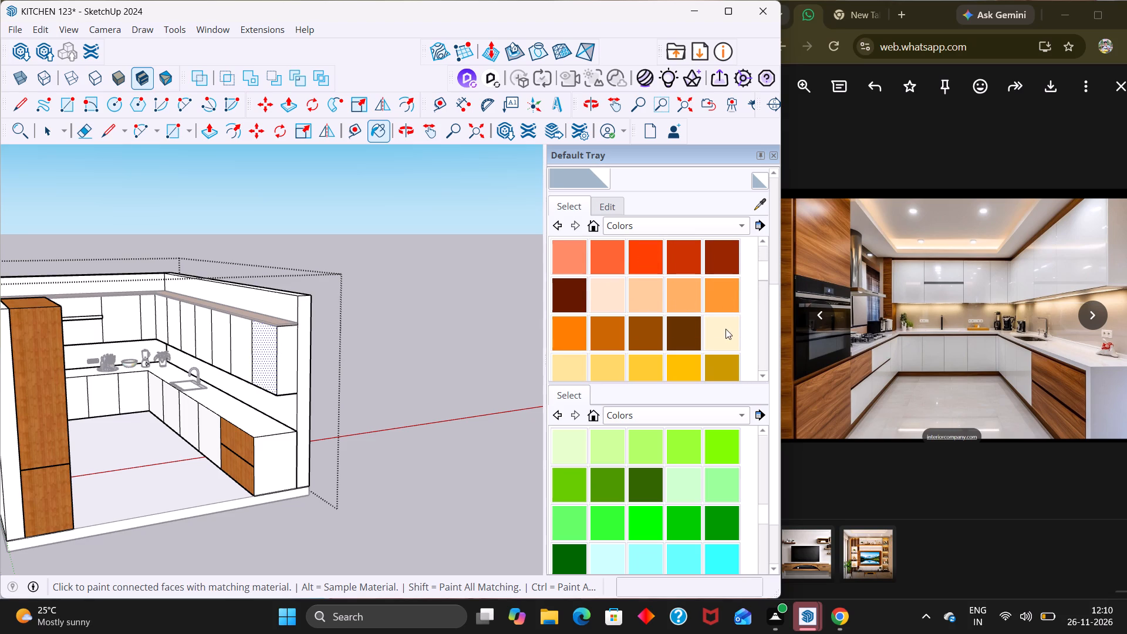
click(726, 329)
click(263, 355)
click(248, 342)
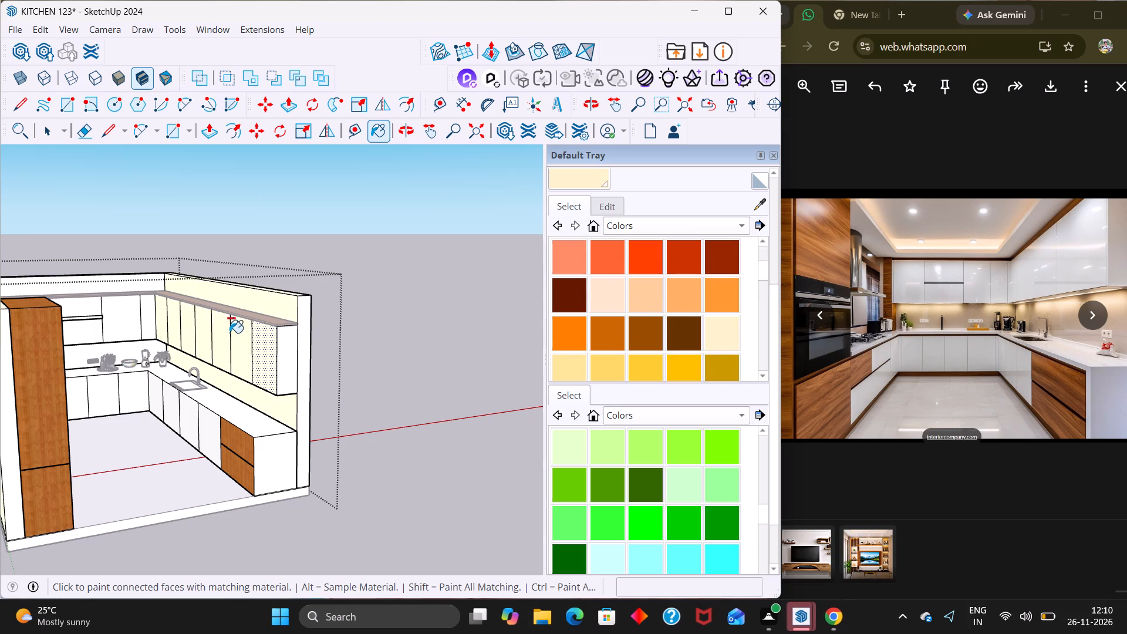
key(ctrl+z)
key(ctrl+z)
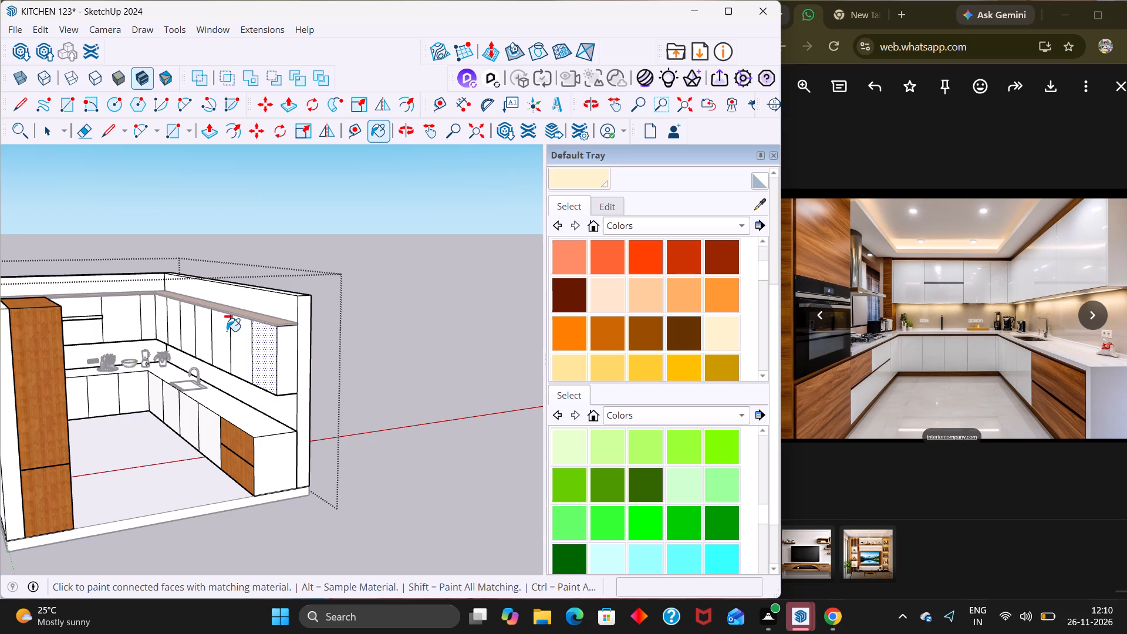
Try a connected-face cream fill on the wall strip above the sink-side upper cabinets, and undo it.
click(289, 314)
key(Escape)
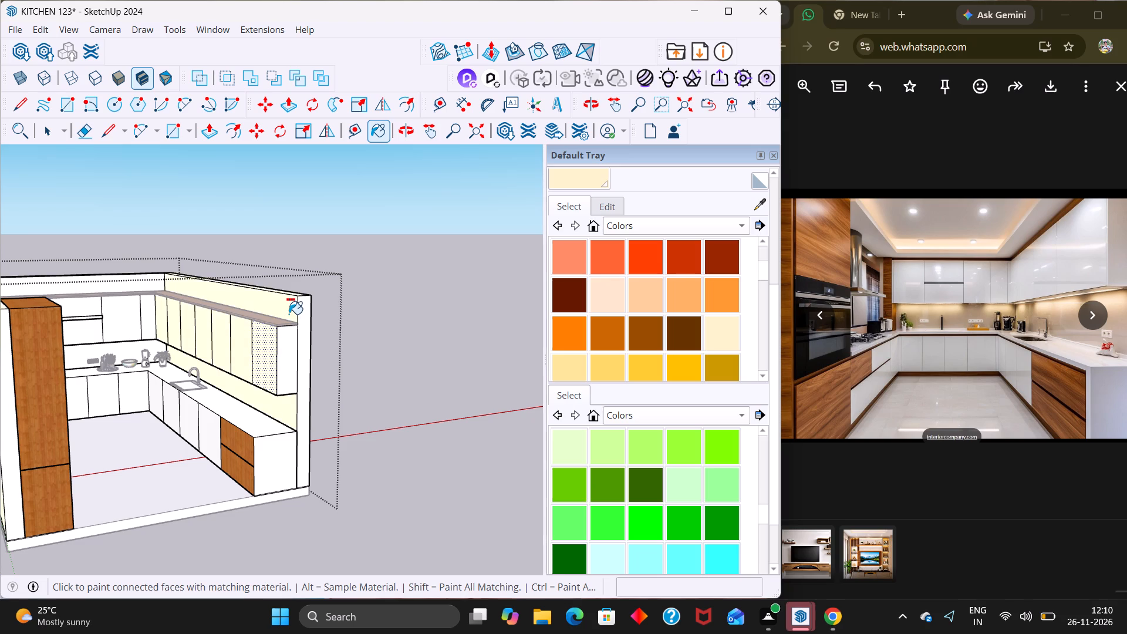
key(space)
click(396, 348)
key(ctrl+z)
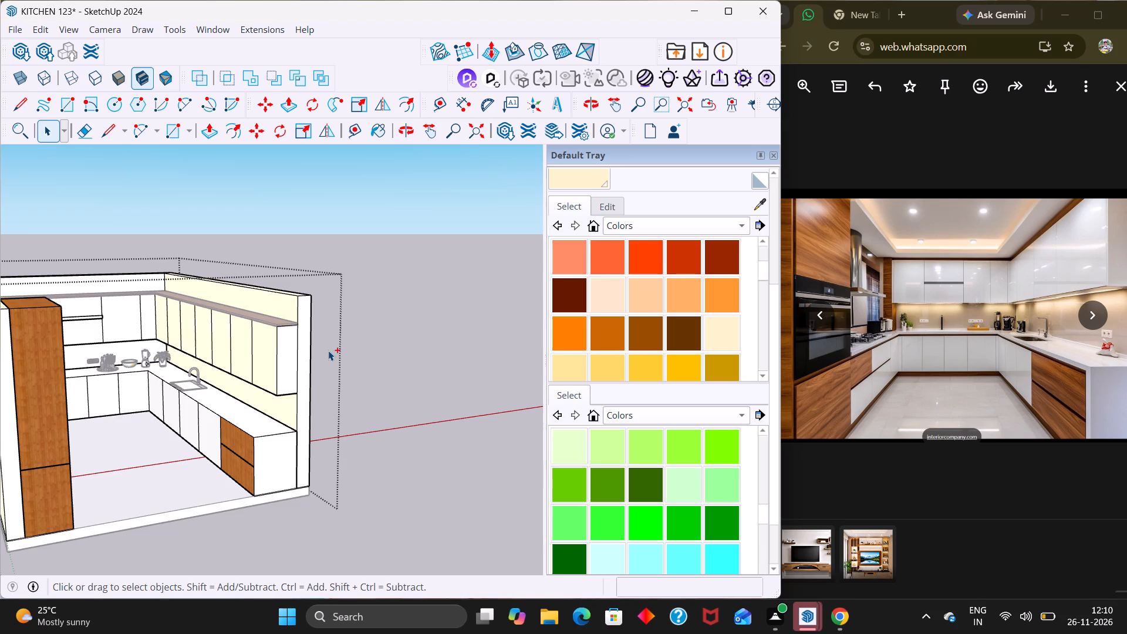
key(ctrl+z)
Paint the wall strips above the upper cabinets and the backsplash over the sink counter light cream, face by face.
scroll(704, 302, up, 2)
scroll(650, 295, up, 3)
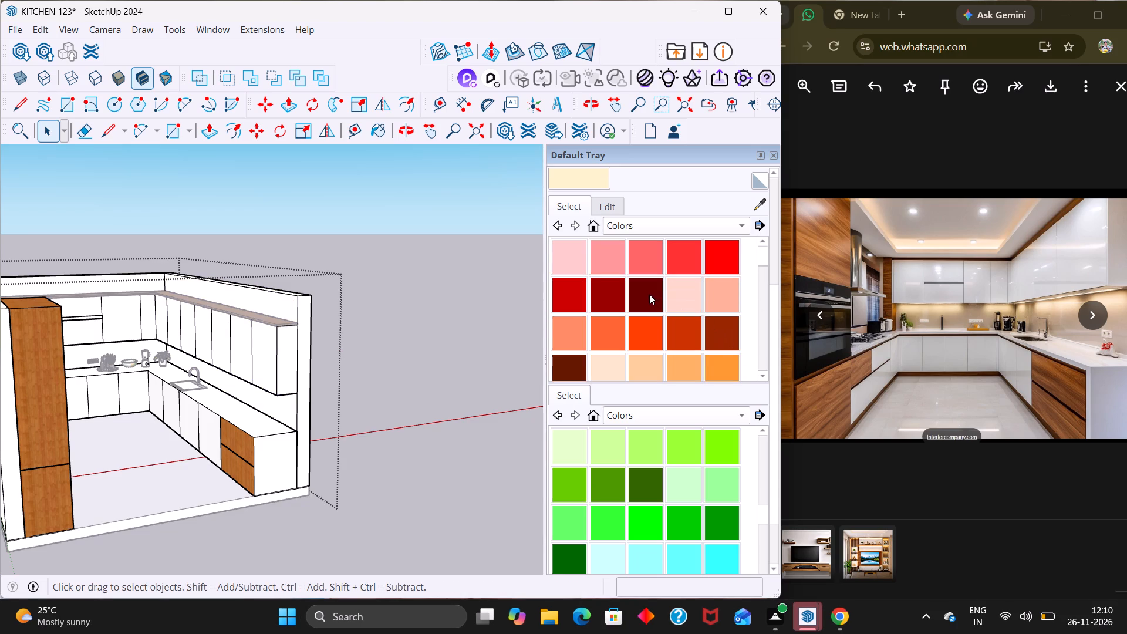
scroll(595, 255, up, 2)
click(582, 183)
scroll(272, 306, up, 1)
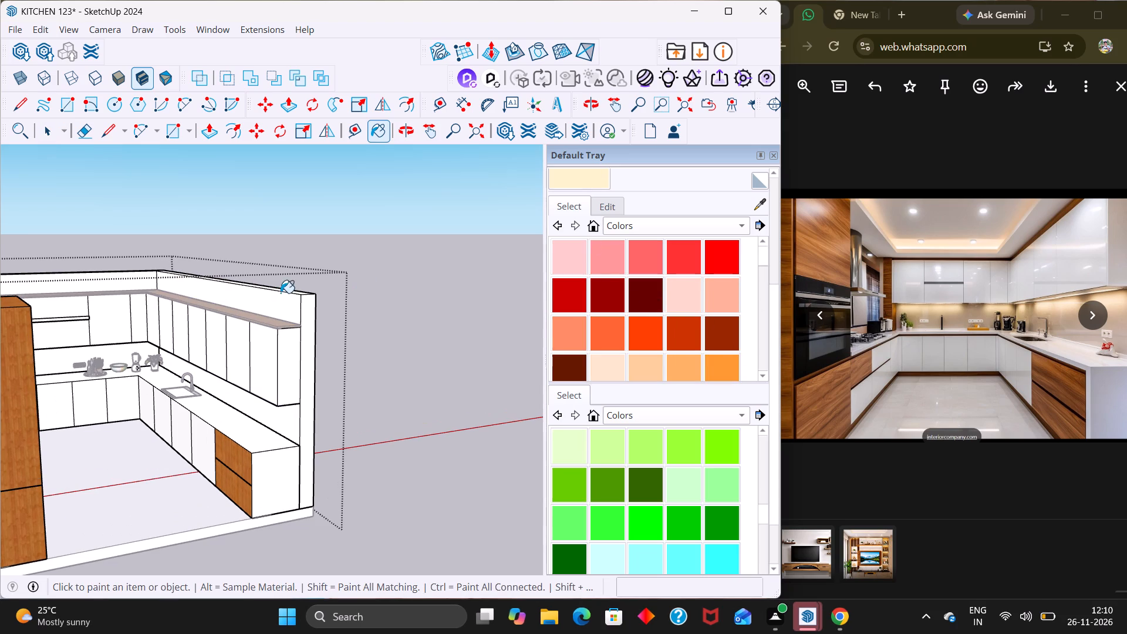
click(272, 306)
scroll(134, 326, down, 4)
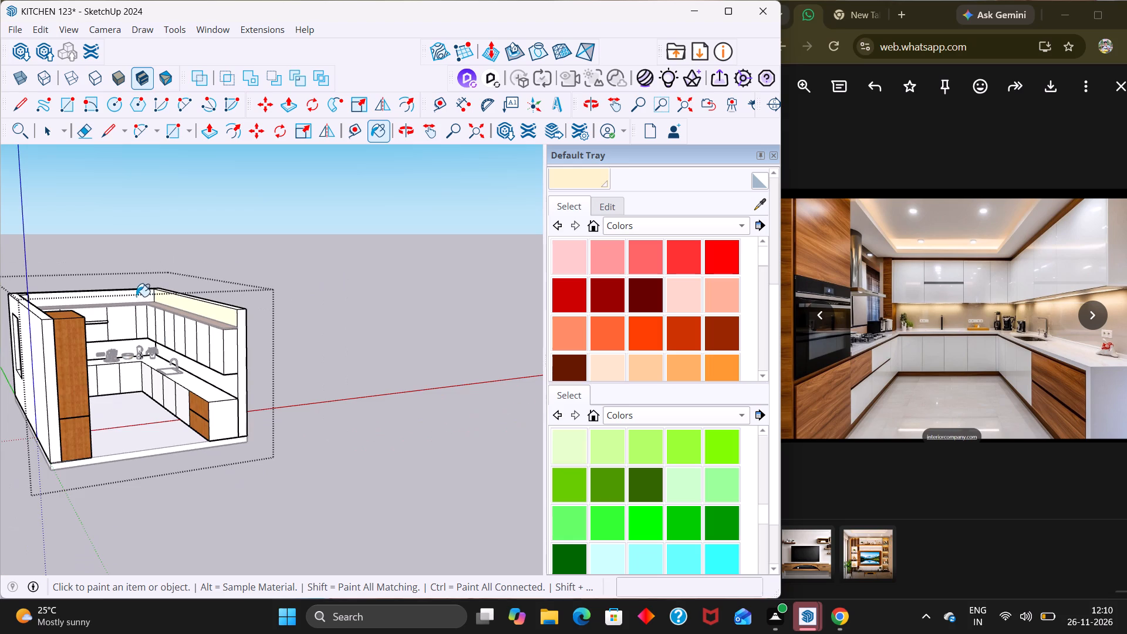
click(127, 292)
middle_drag(223, 344, 285, 357)
click(262, 397)
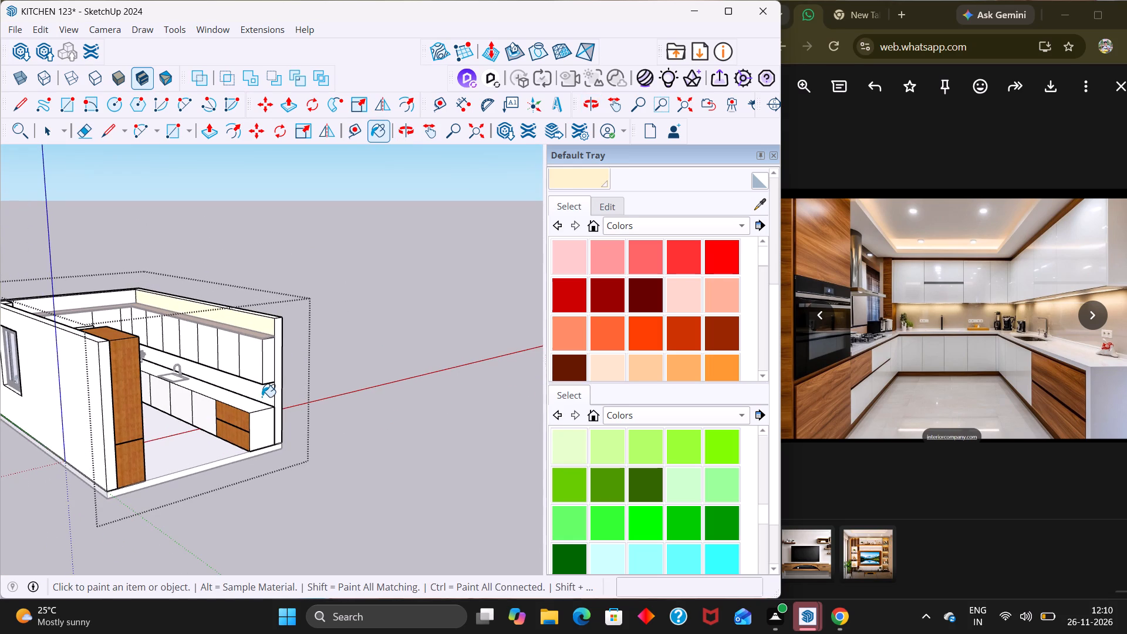
Paint the inner face of the window wall the same light cream and leave the kitchen group.
middle_drag(223, 414, 39, 369)
scroll(97, 322, up, 4)
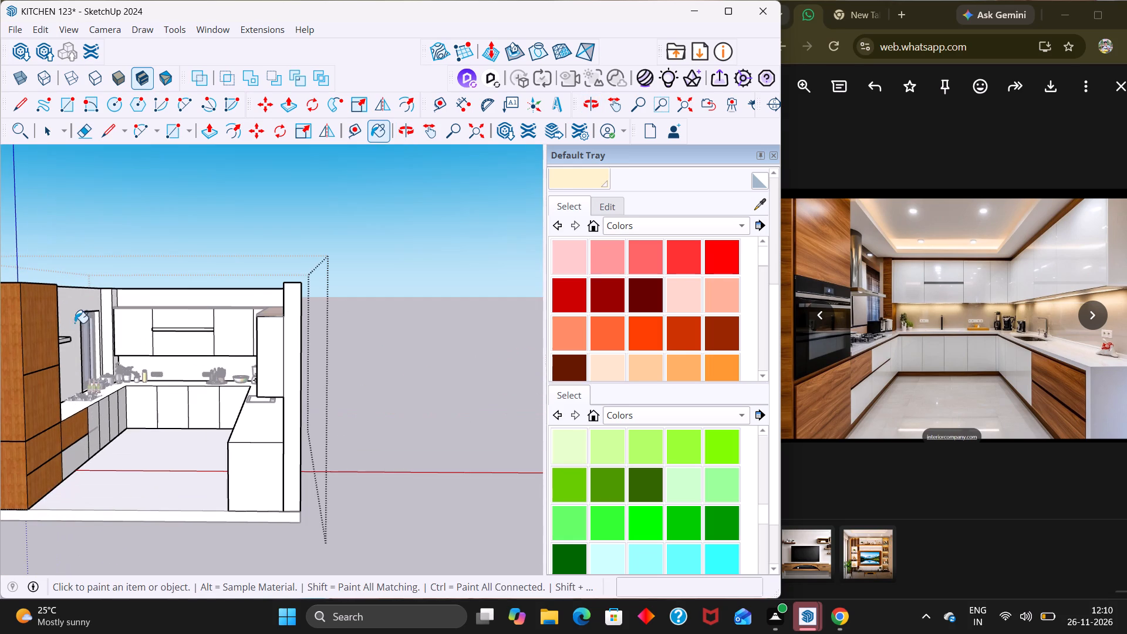
click(64, 315)
middle_drag(130, 343, 112, 518)
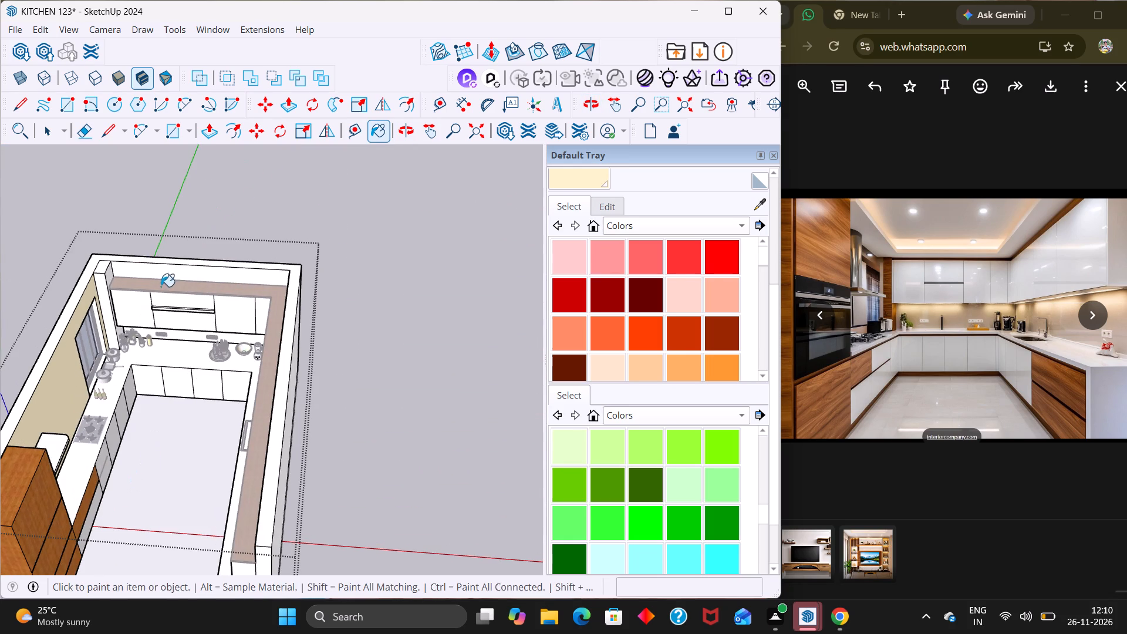
key(space)
click(220, 298)
click(488, 322)
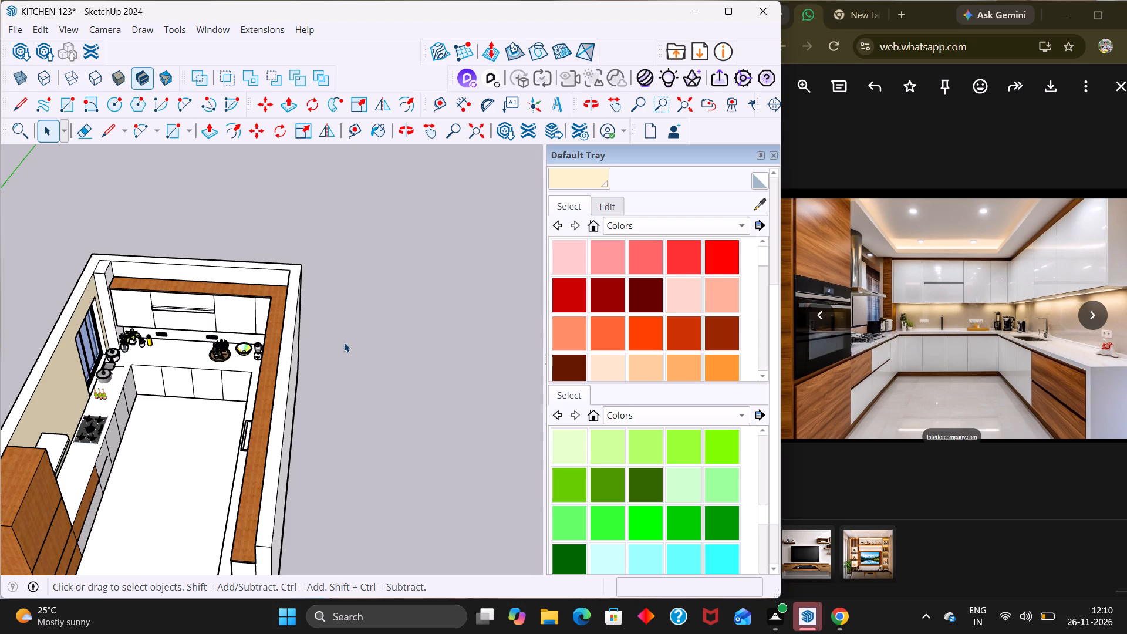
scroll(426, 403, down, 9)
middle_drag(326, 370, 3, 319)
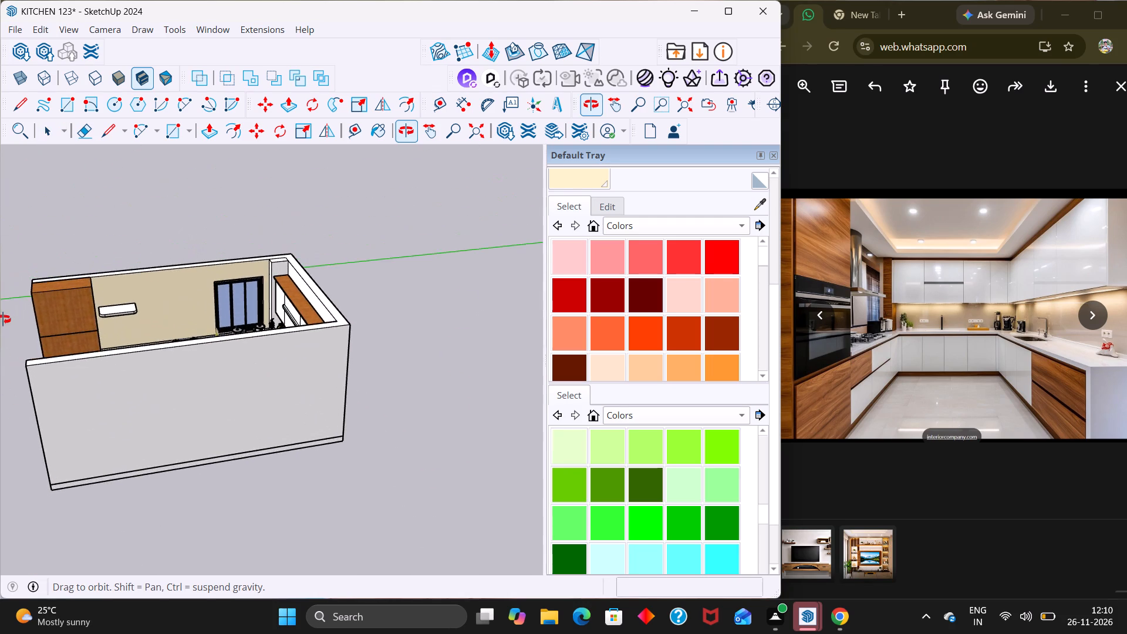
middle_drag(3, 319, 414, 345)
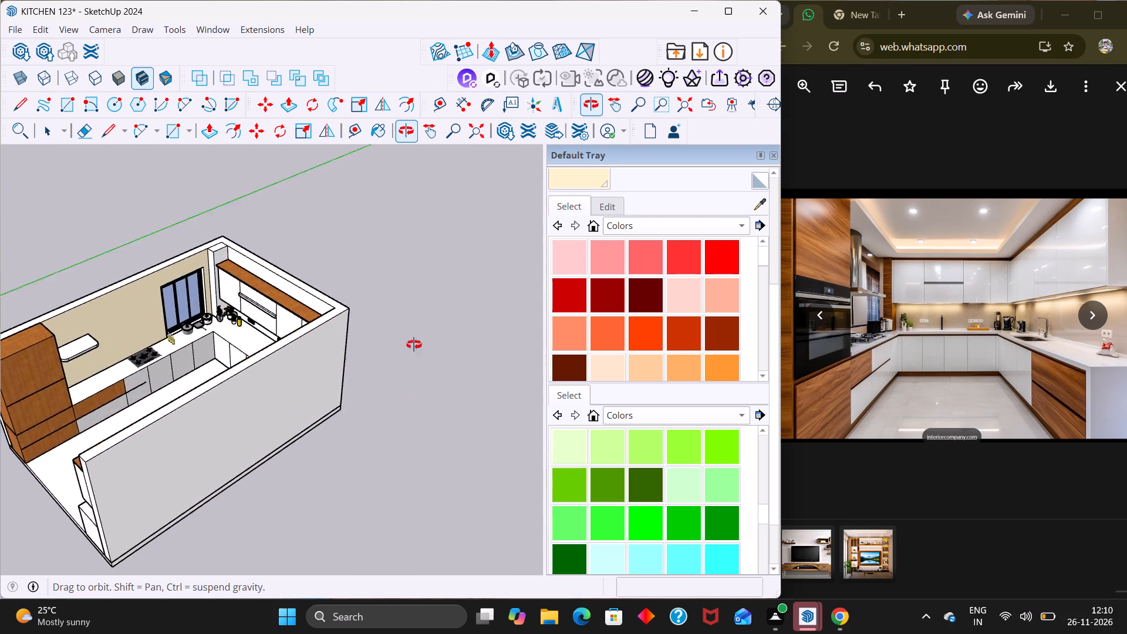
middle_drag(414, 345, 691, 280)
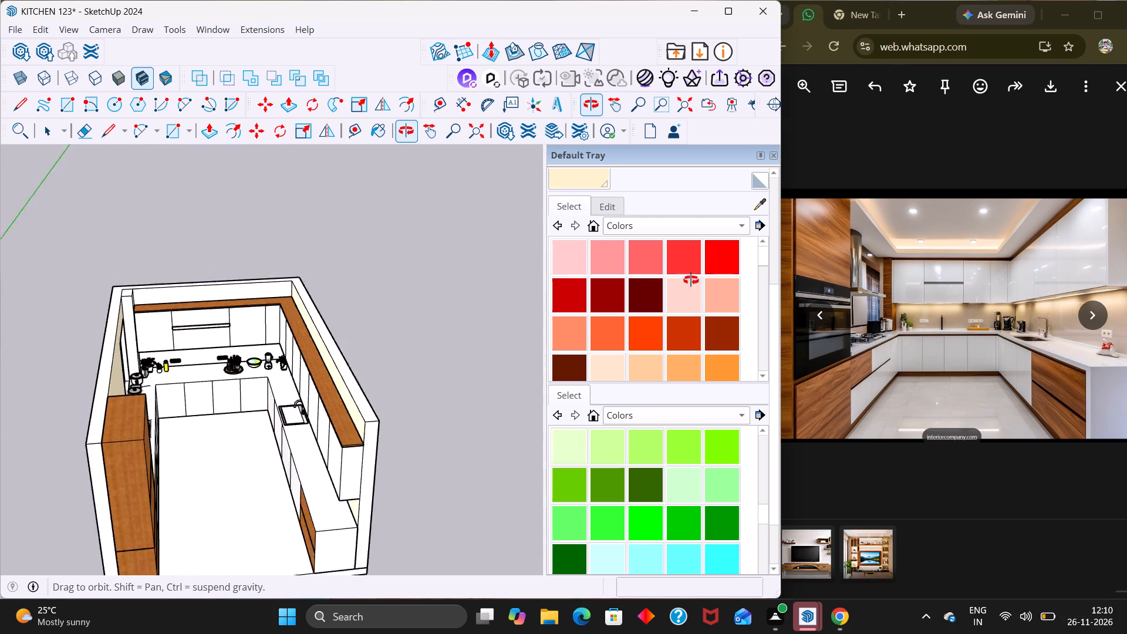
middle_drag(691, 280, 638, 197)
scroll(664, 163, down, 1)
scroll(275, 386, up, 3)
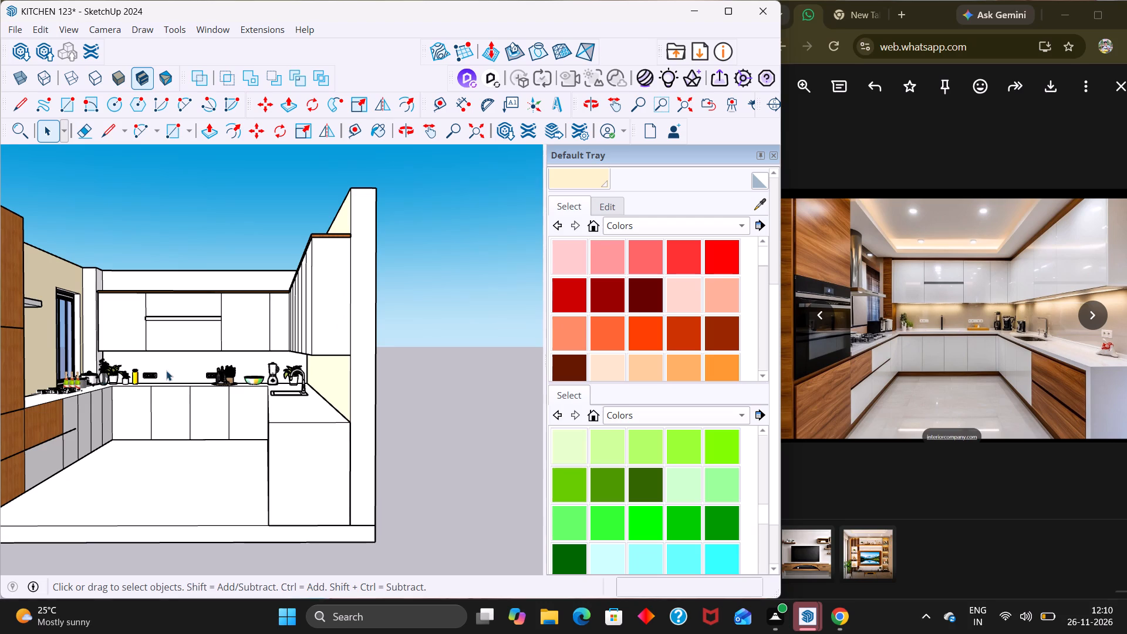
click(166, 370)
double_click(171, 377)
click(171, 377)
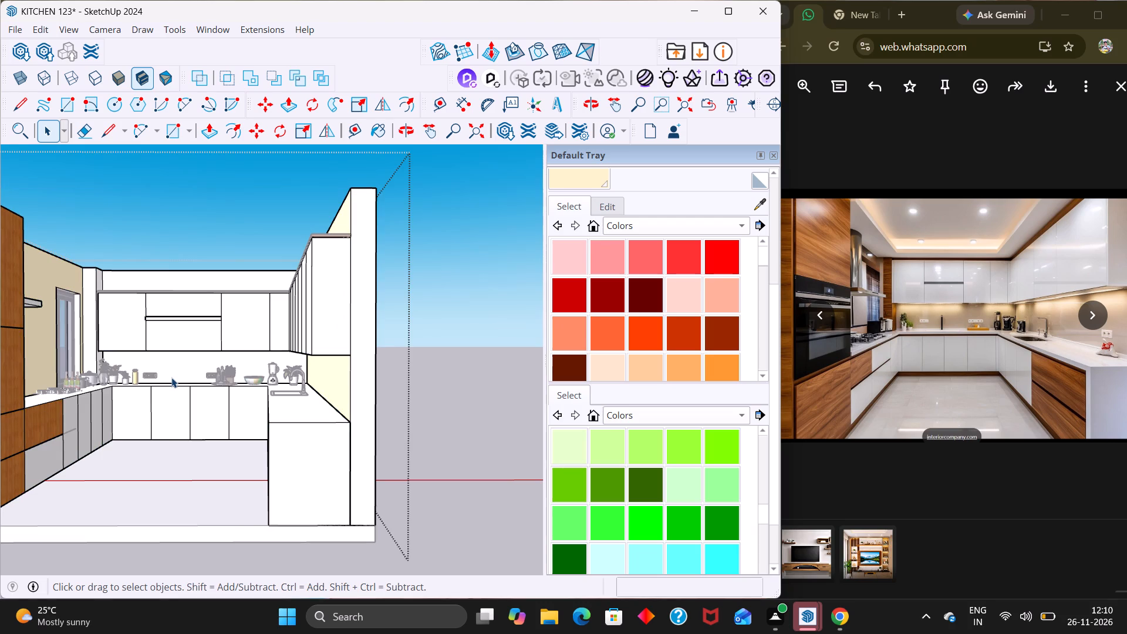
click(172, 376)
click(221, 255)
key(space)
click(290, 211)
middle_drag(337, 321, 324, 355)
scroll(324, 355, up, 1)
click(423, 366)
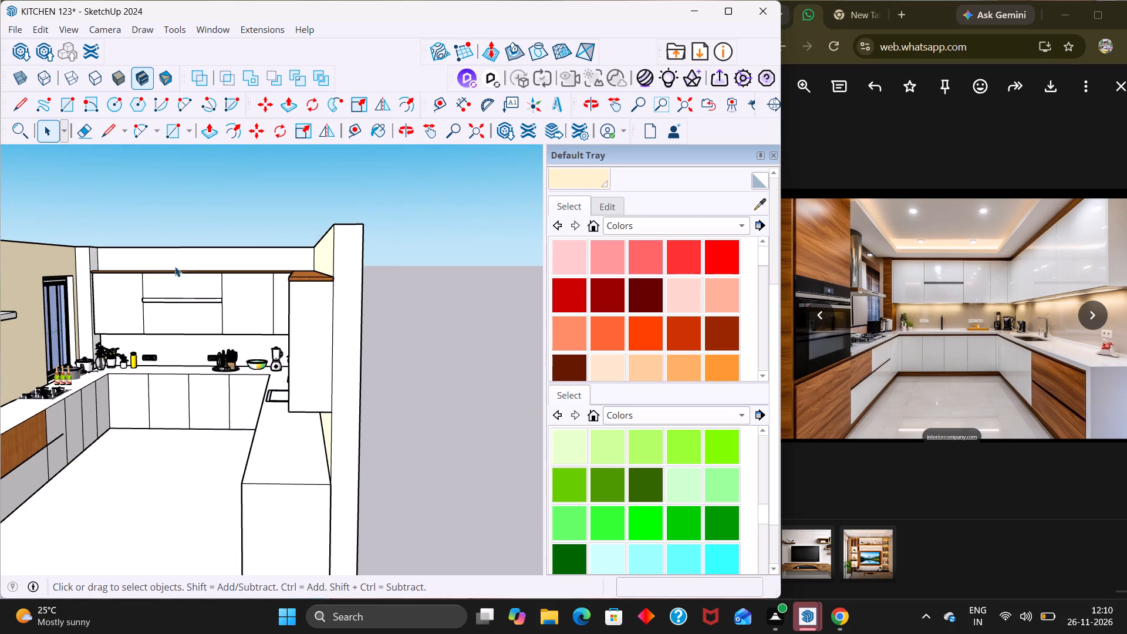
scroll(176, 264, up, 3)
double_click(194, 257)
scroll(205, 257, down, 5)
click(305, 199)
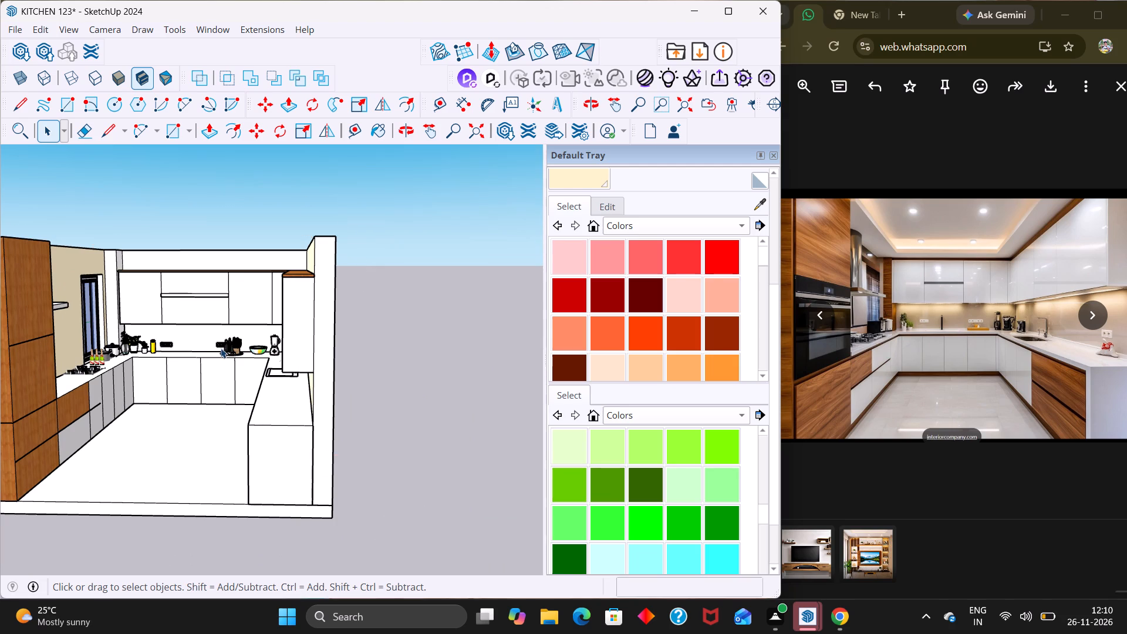
Open the kitchen group, select its floor face and bring up the Tile material library.
scroll(221, 348, down, 3)
middle_drag(227, 403, 230, 515)
click(220, 441)
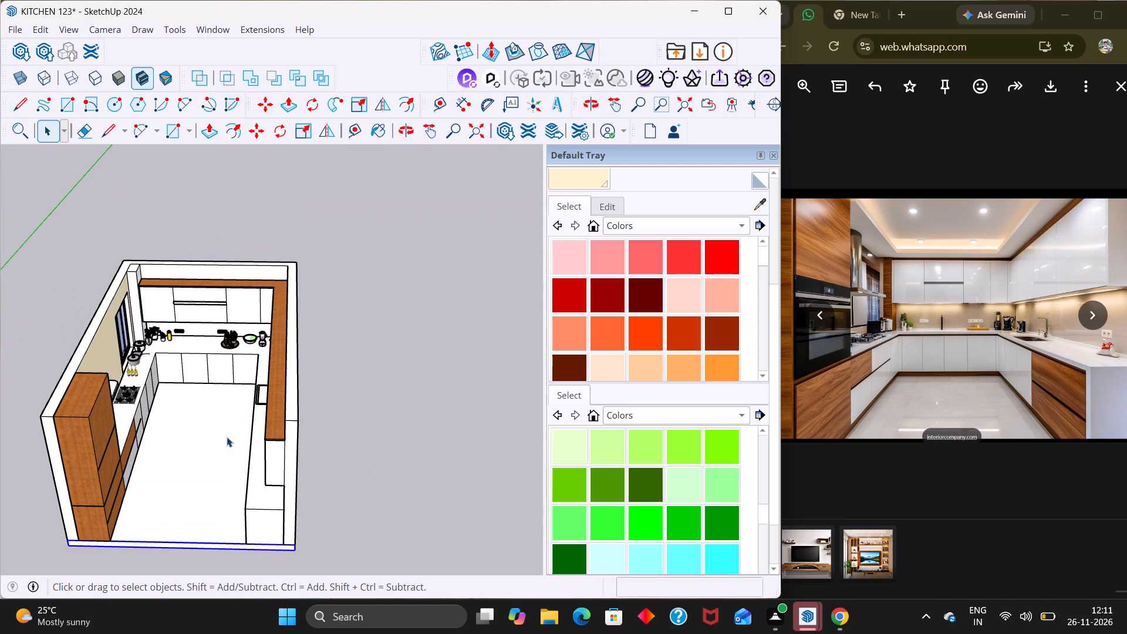
middle_drag(228, 441, 237, 474)
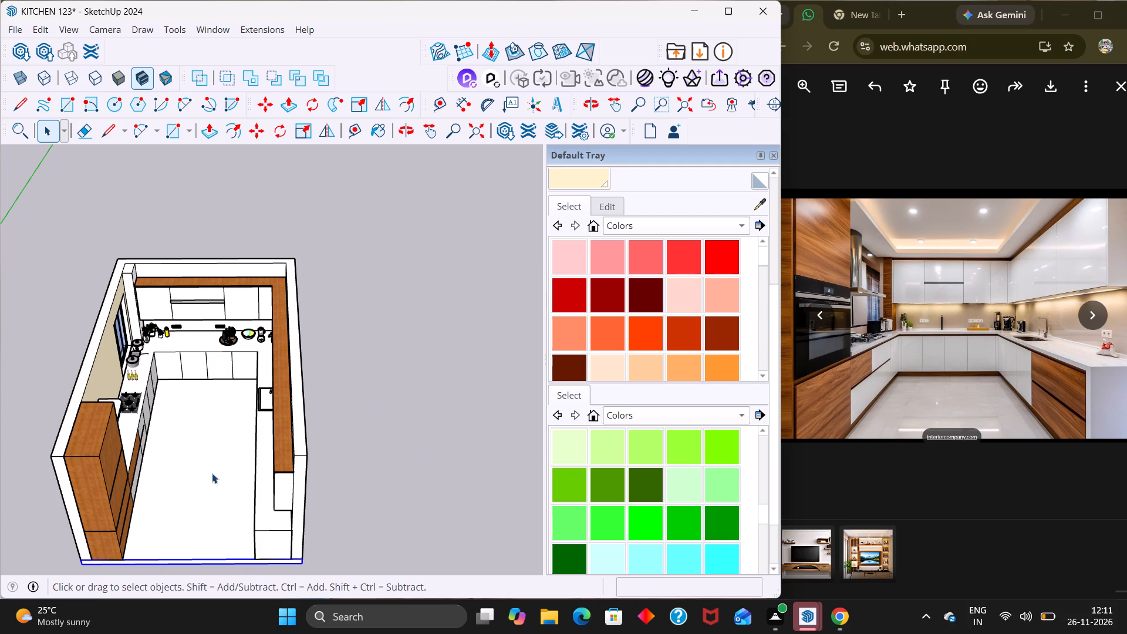
triple_click(207, 474)
click(213, 479)
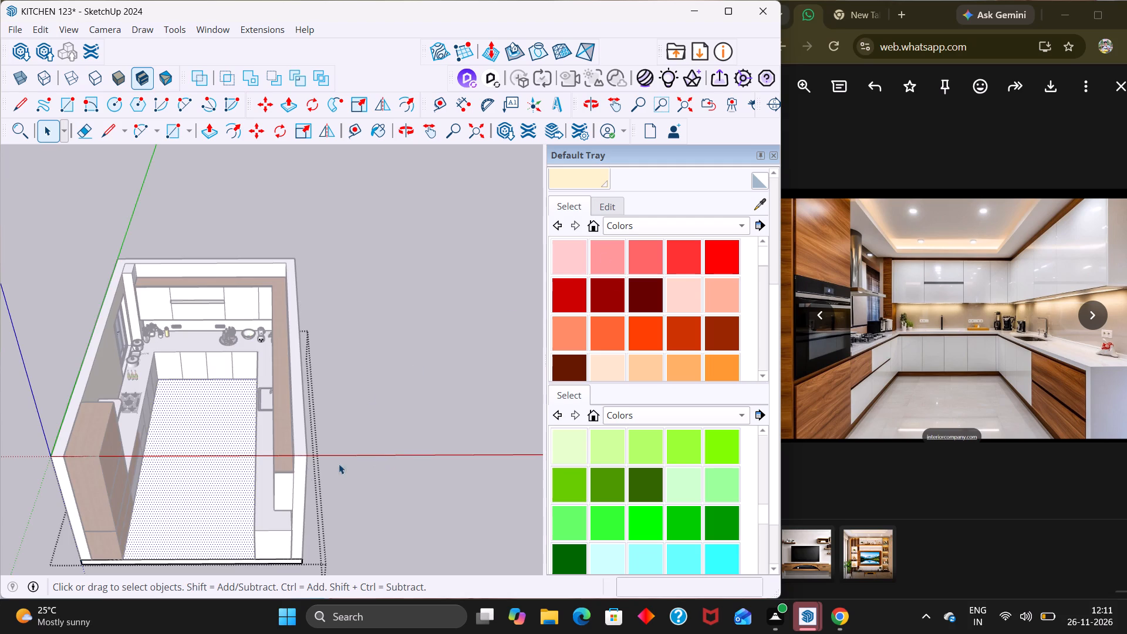
click(681, 423)
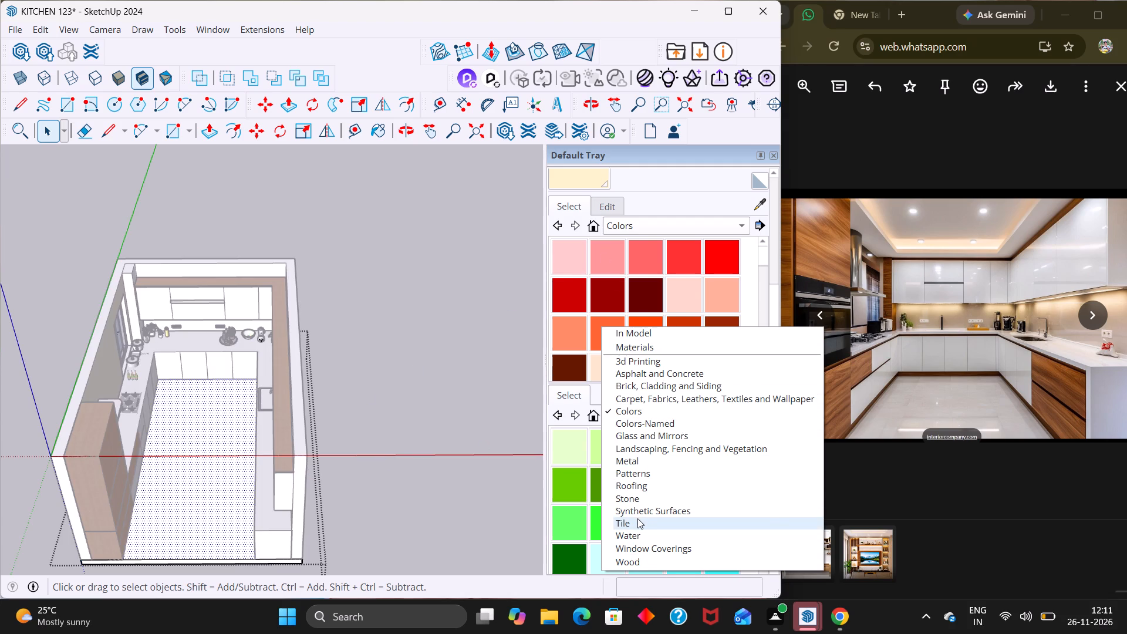
click(637, 518)
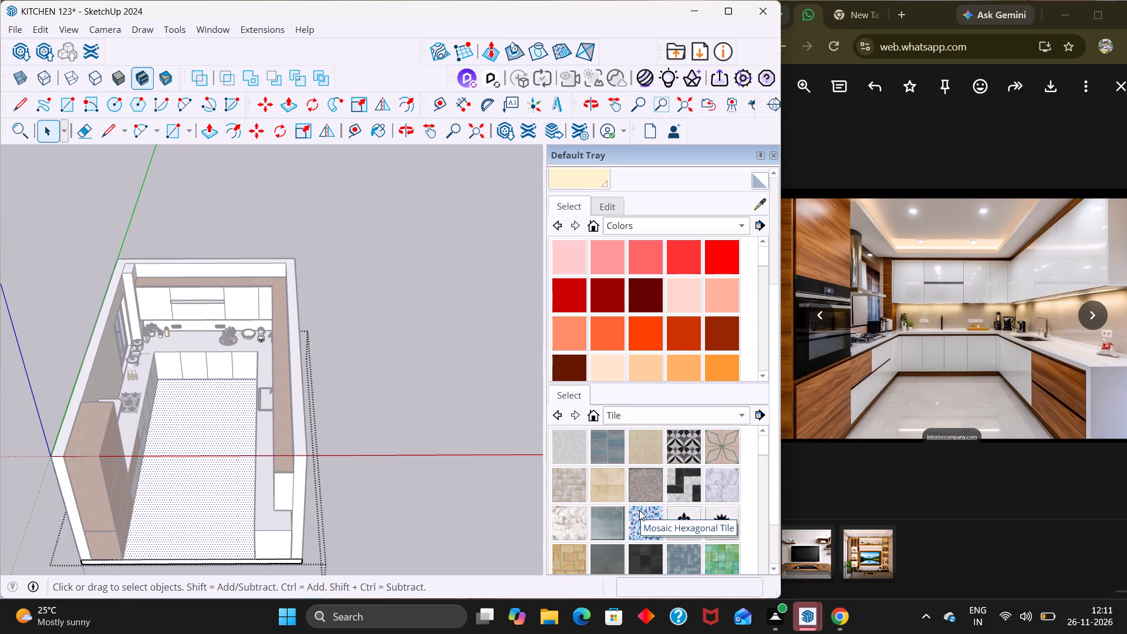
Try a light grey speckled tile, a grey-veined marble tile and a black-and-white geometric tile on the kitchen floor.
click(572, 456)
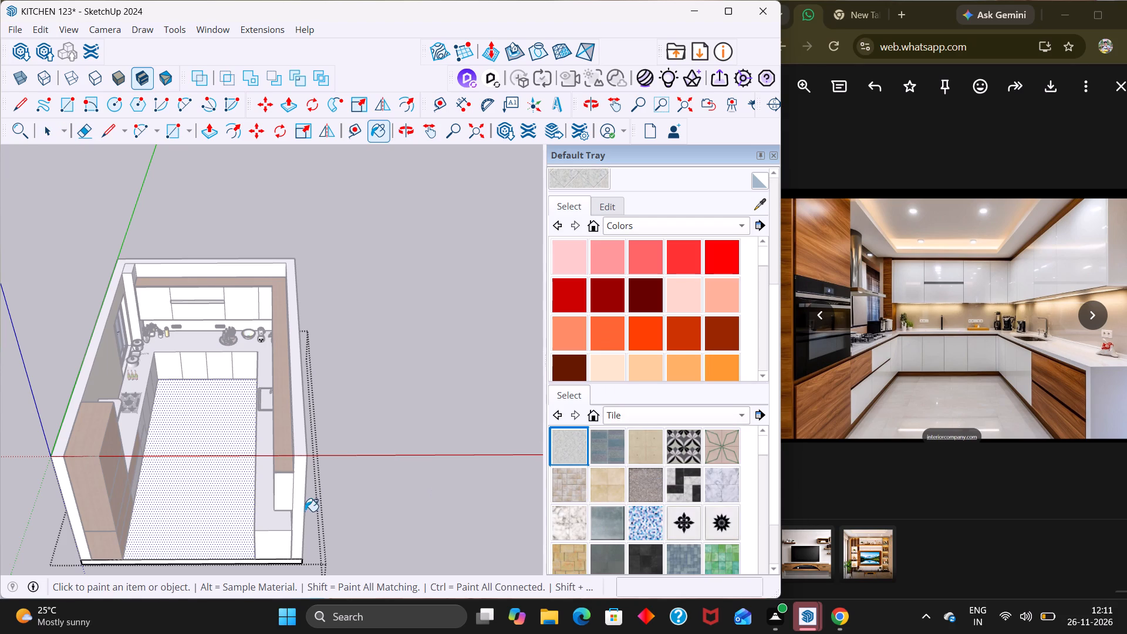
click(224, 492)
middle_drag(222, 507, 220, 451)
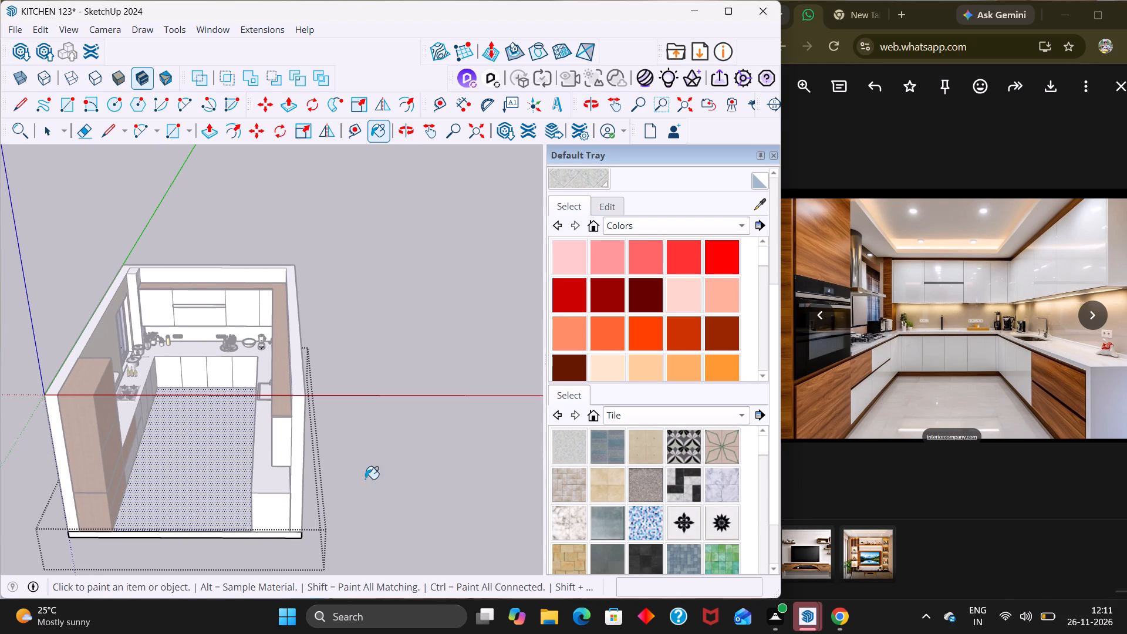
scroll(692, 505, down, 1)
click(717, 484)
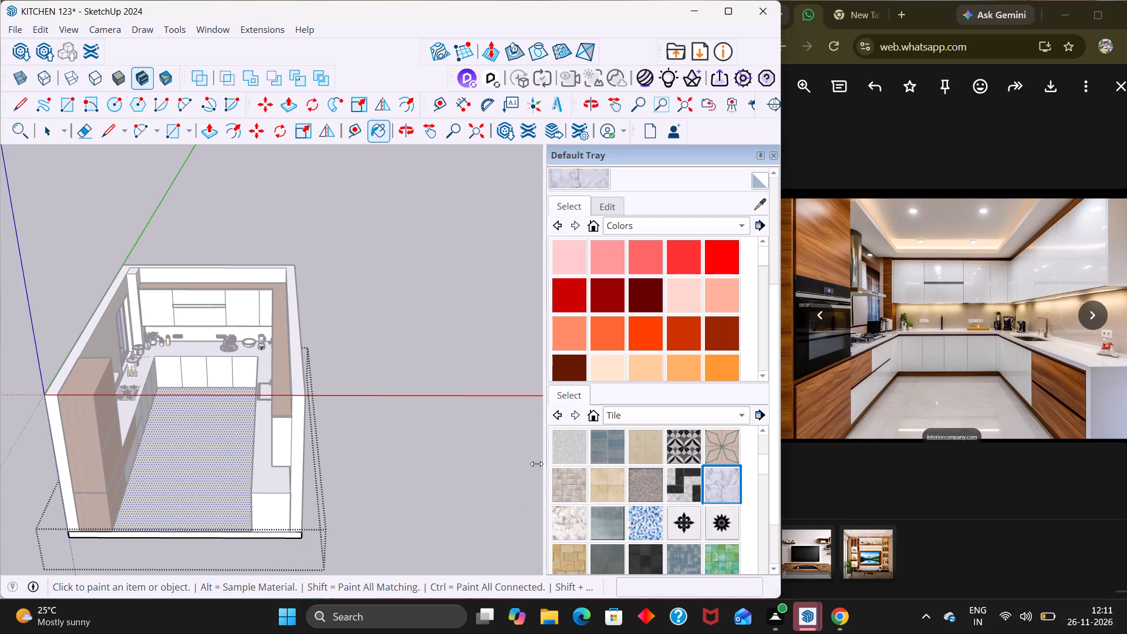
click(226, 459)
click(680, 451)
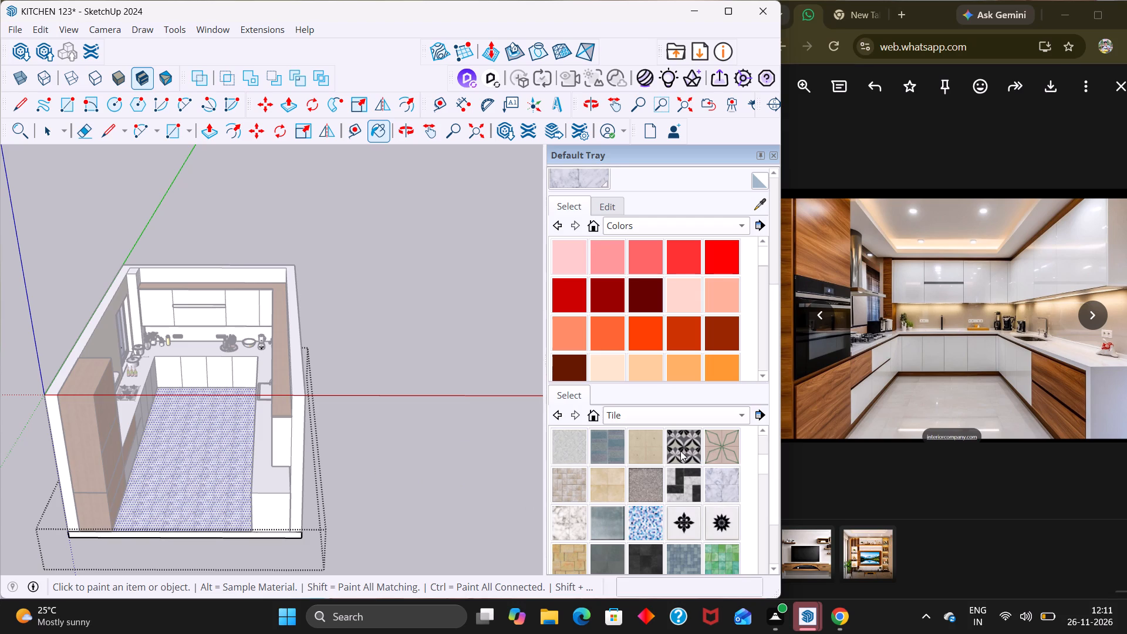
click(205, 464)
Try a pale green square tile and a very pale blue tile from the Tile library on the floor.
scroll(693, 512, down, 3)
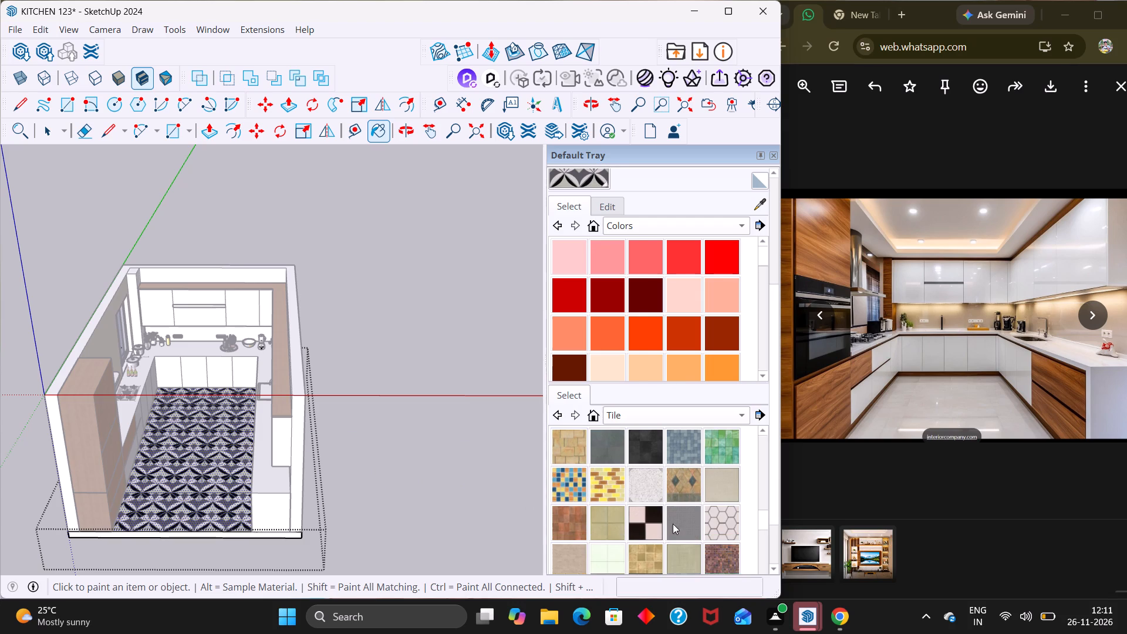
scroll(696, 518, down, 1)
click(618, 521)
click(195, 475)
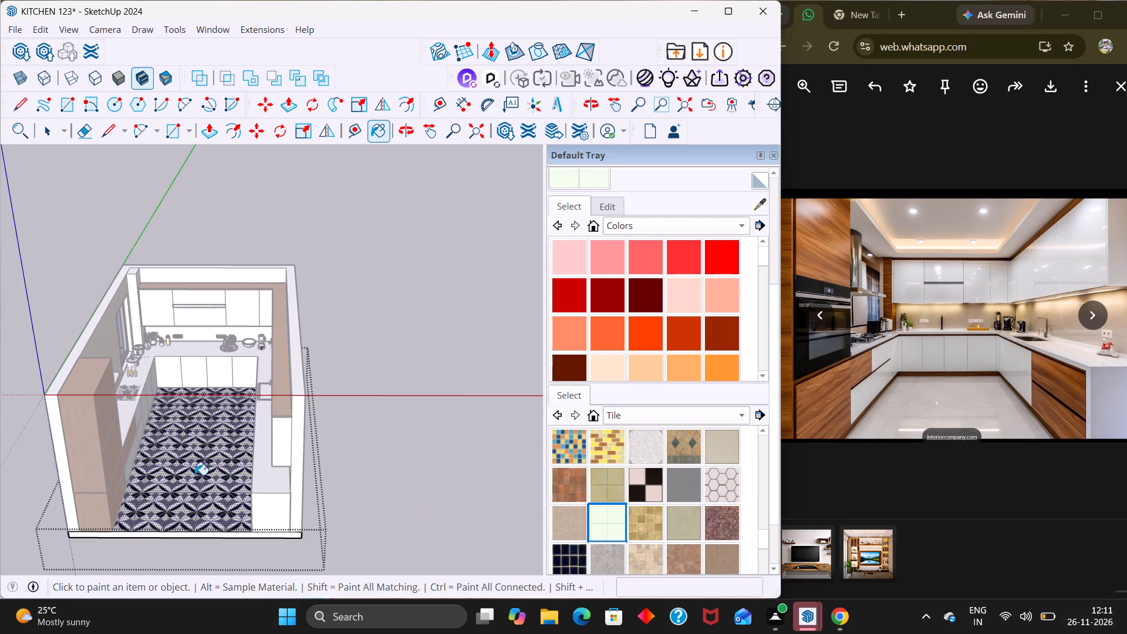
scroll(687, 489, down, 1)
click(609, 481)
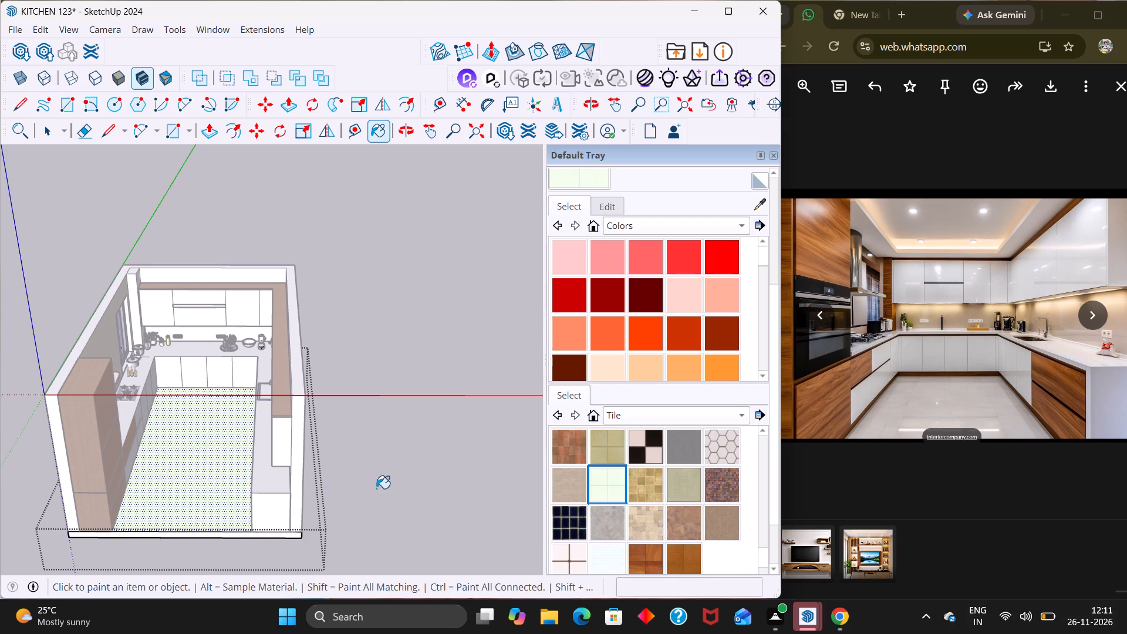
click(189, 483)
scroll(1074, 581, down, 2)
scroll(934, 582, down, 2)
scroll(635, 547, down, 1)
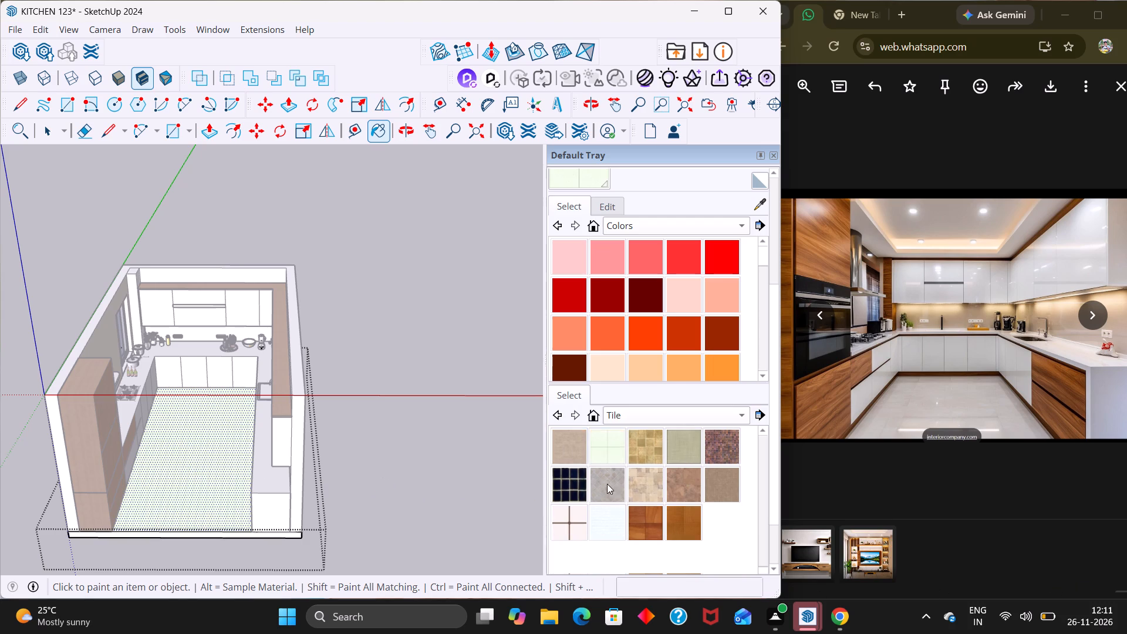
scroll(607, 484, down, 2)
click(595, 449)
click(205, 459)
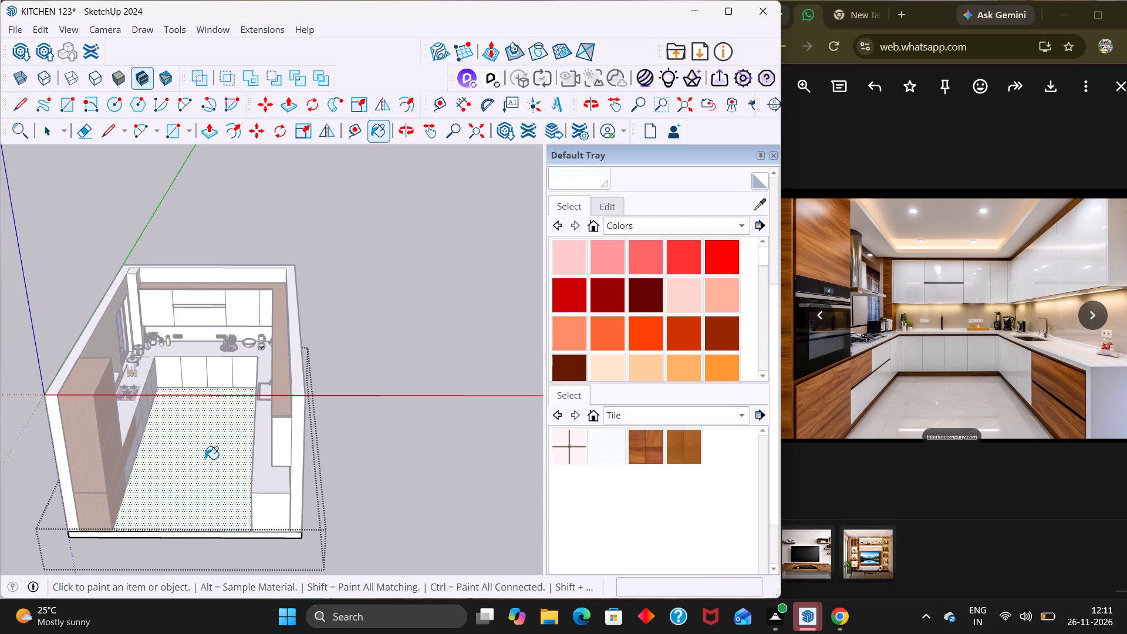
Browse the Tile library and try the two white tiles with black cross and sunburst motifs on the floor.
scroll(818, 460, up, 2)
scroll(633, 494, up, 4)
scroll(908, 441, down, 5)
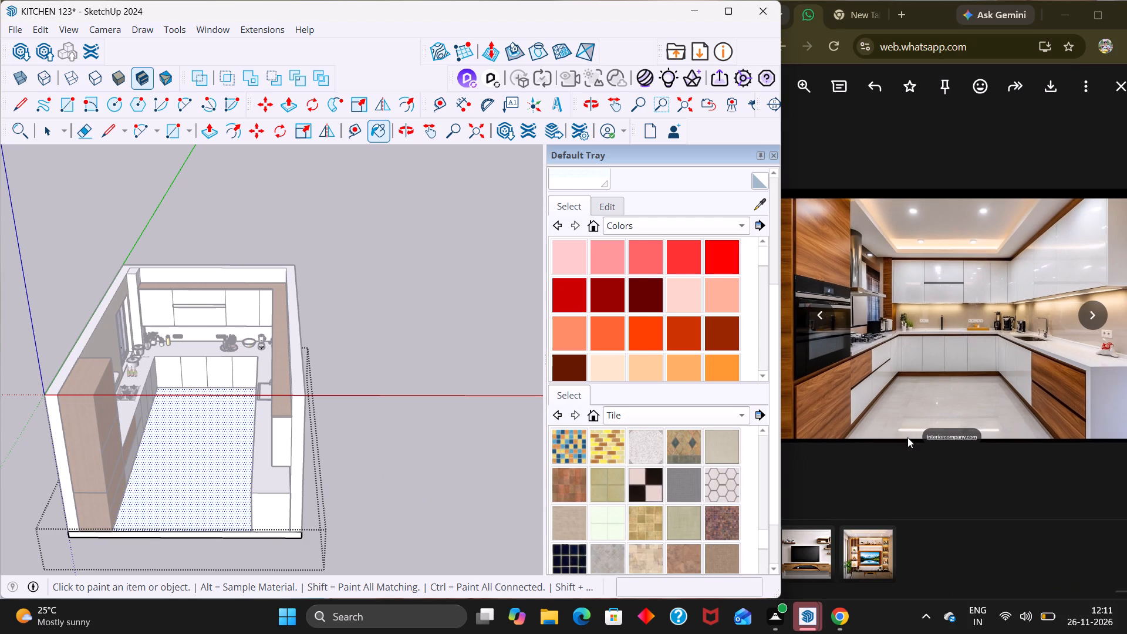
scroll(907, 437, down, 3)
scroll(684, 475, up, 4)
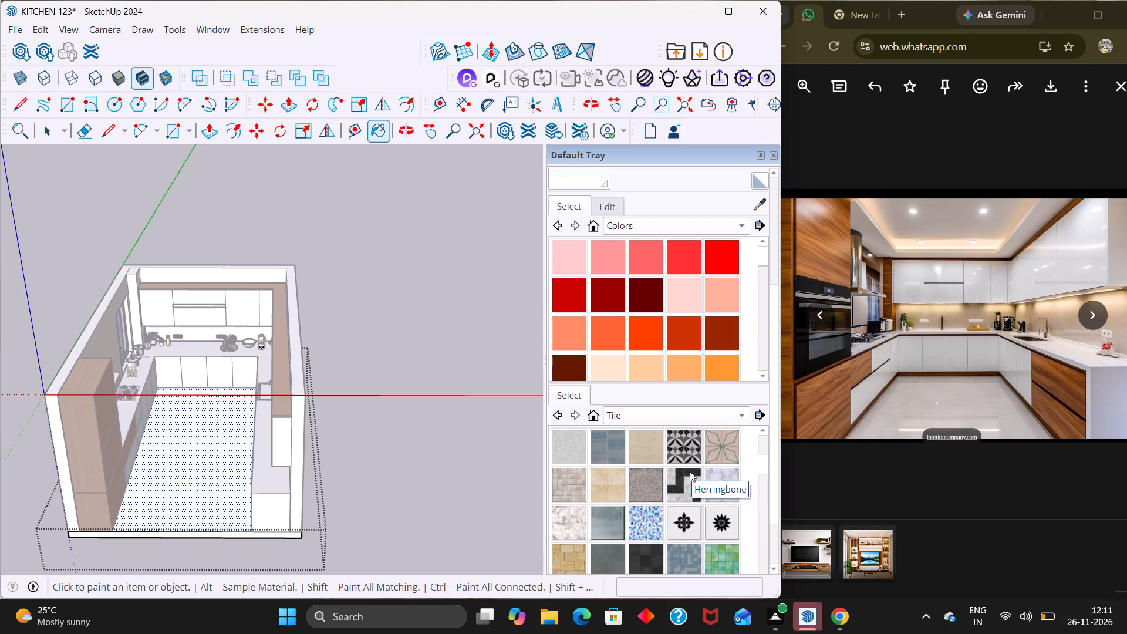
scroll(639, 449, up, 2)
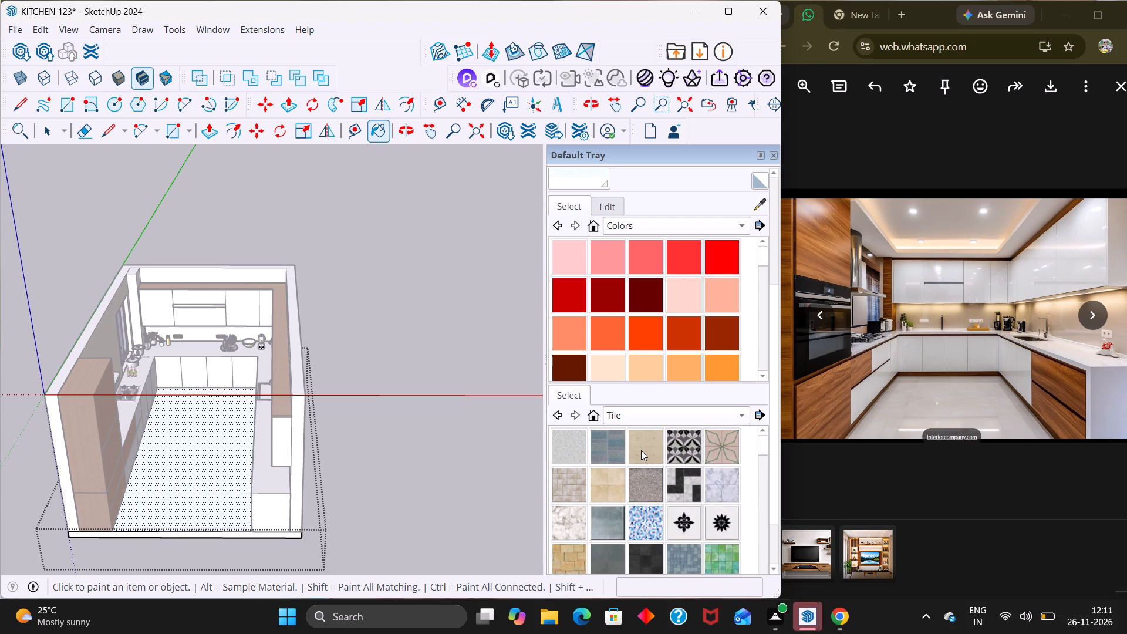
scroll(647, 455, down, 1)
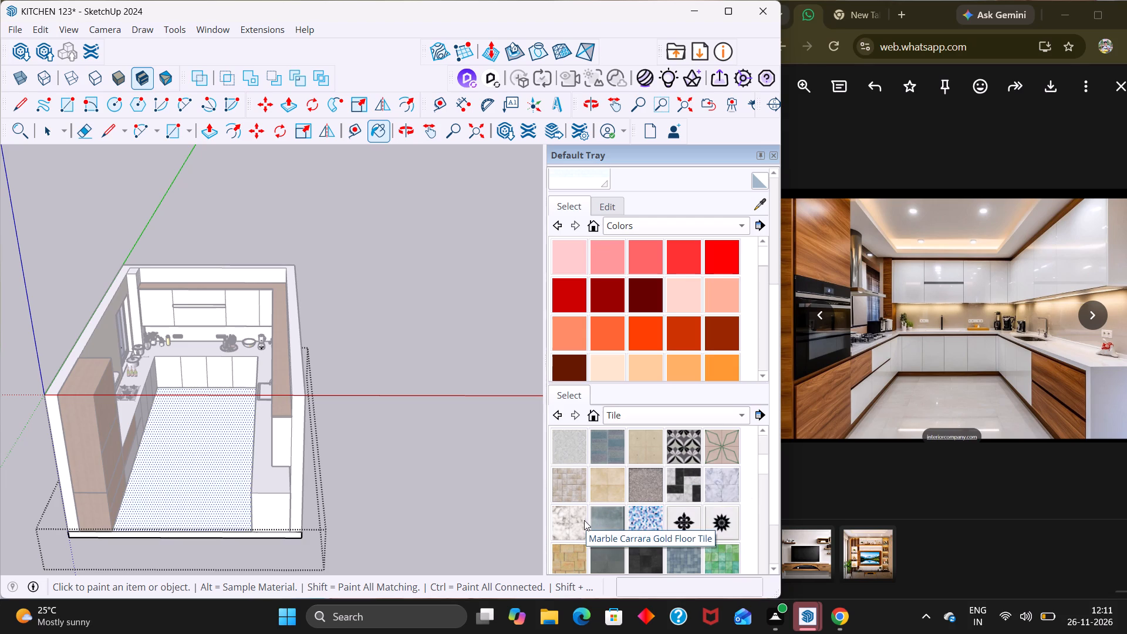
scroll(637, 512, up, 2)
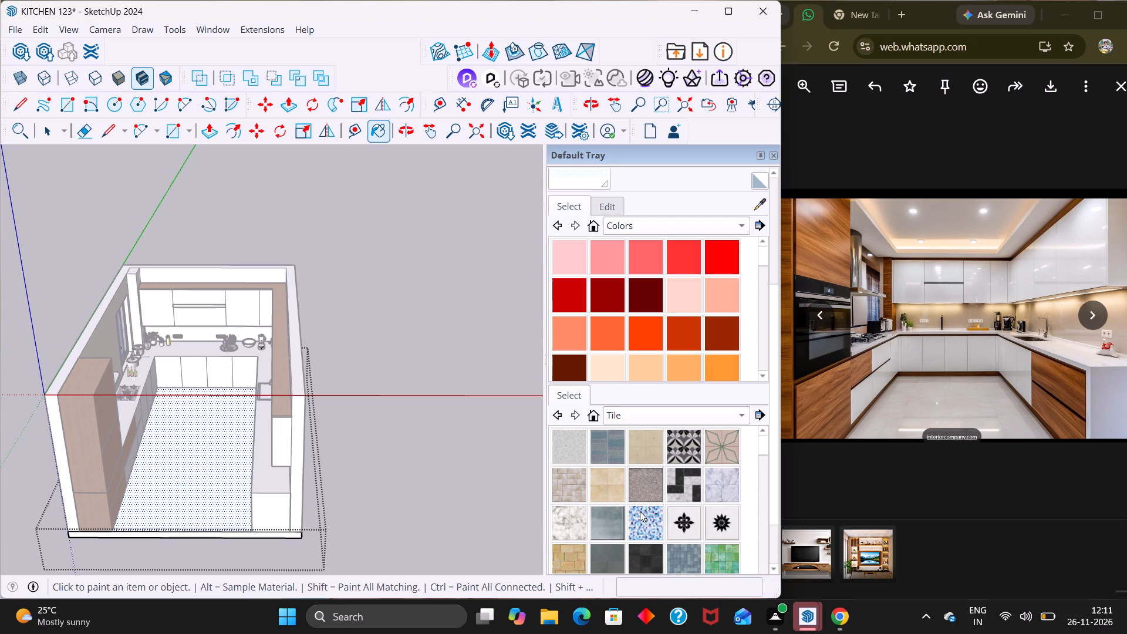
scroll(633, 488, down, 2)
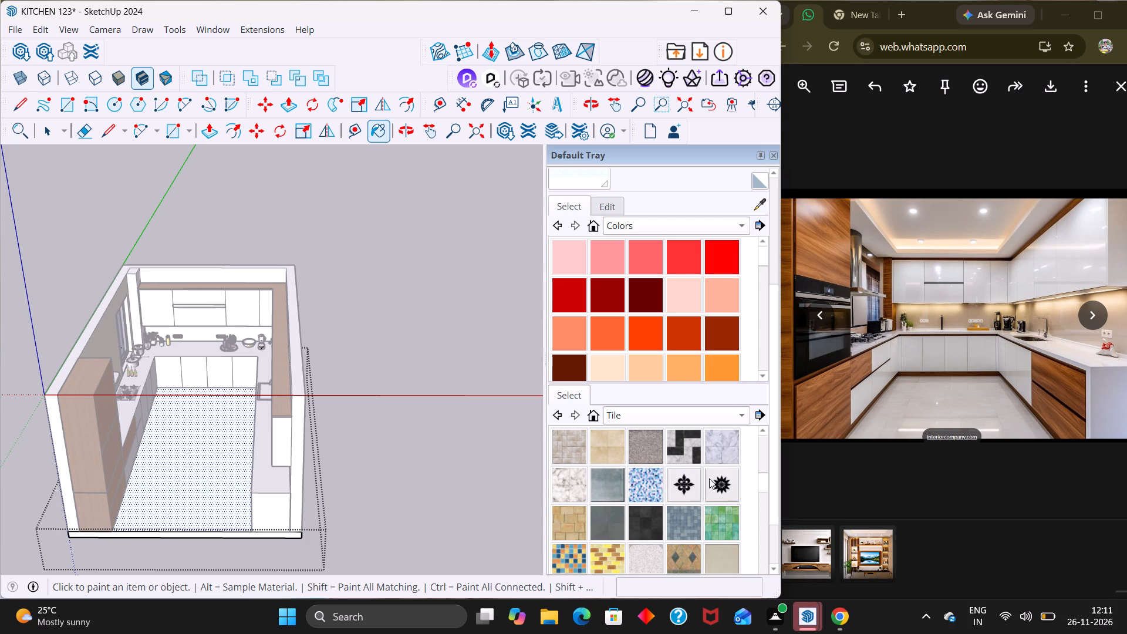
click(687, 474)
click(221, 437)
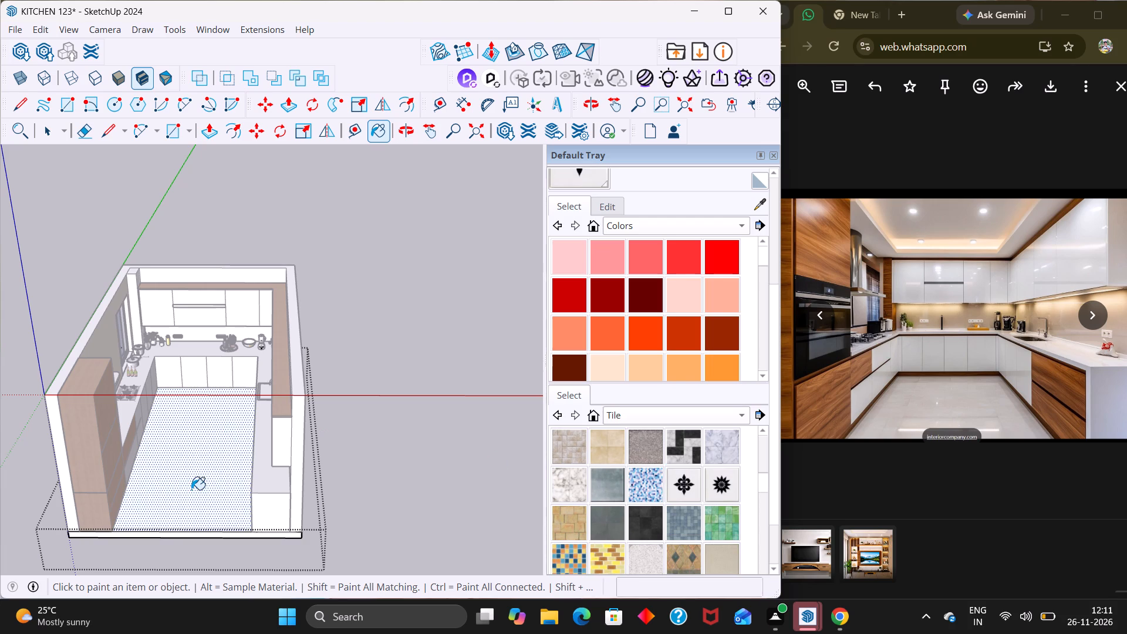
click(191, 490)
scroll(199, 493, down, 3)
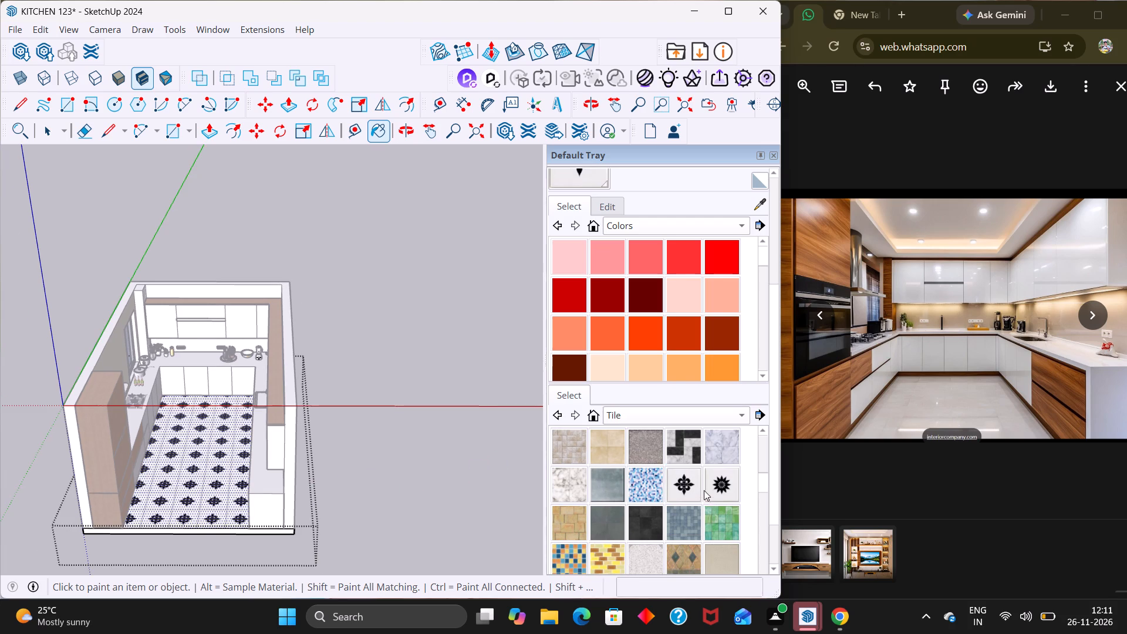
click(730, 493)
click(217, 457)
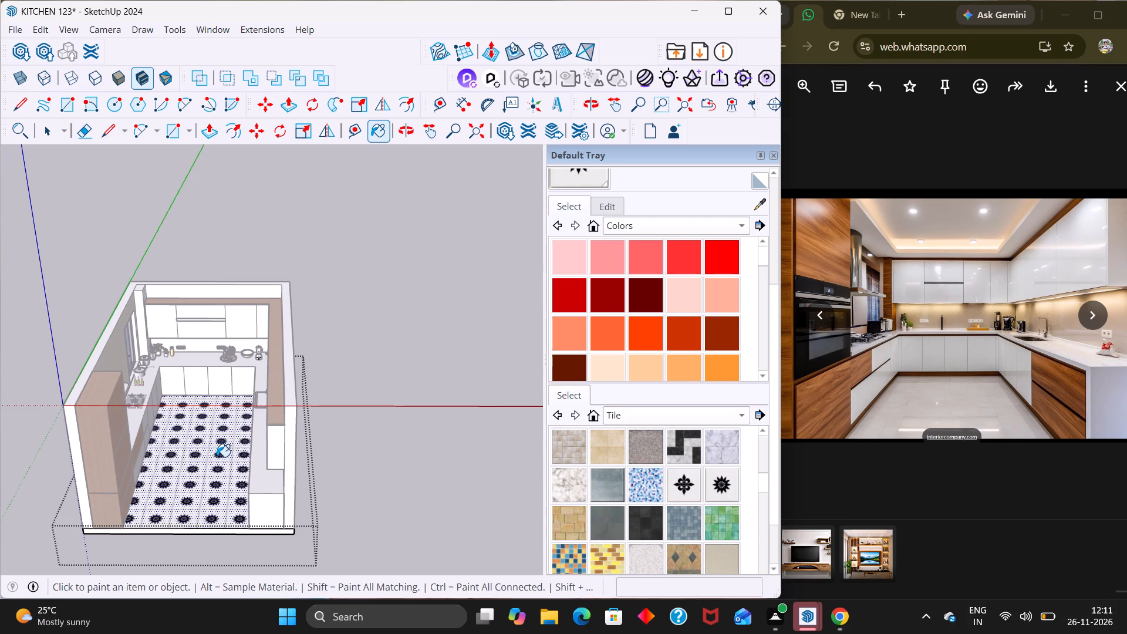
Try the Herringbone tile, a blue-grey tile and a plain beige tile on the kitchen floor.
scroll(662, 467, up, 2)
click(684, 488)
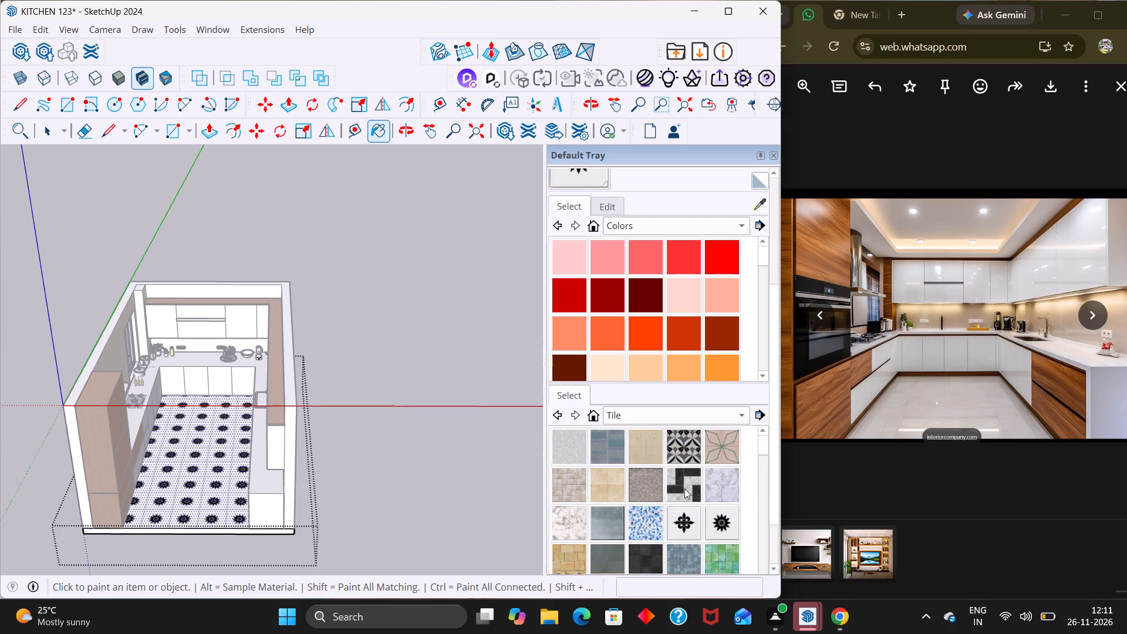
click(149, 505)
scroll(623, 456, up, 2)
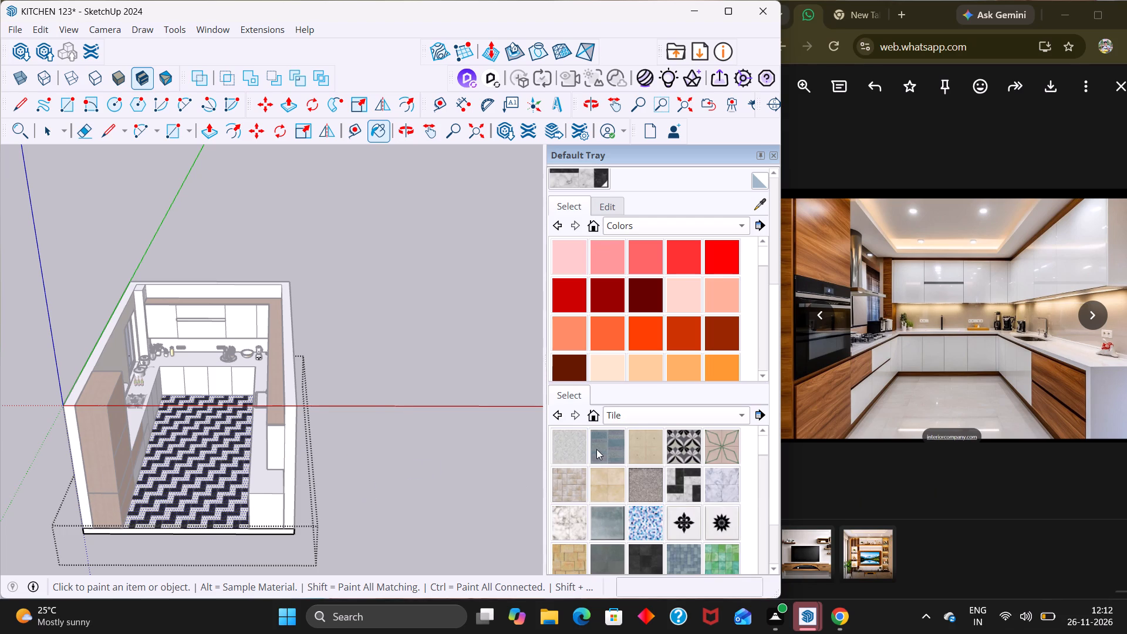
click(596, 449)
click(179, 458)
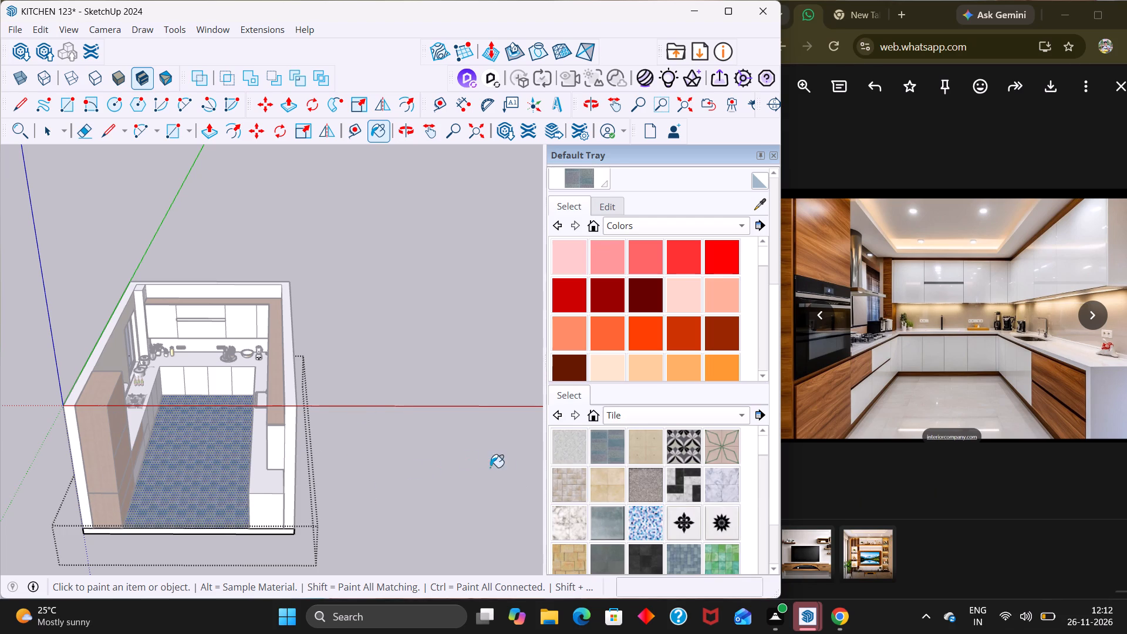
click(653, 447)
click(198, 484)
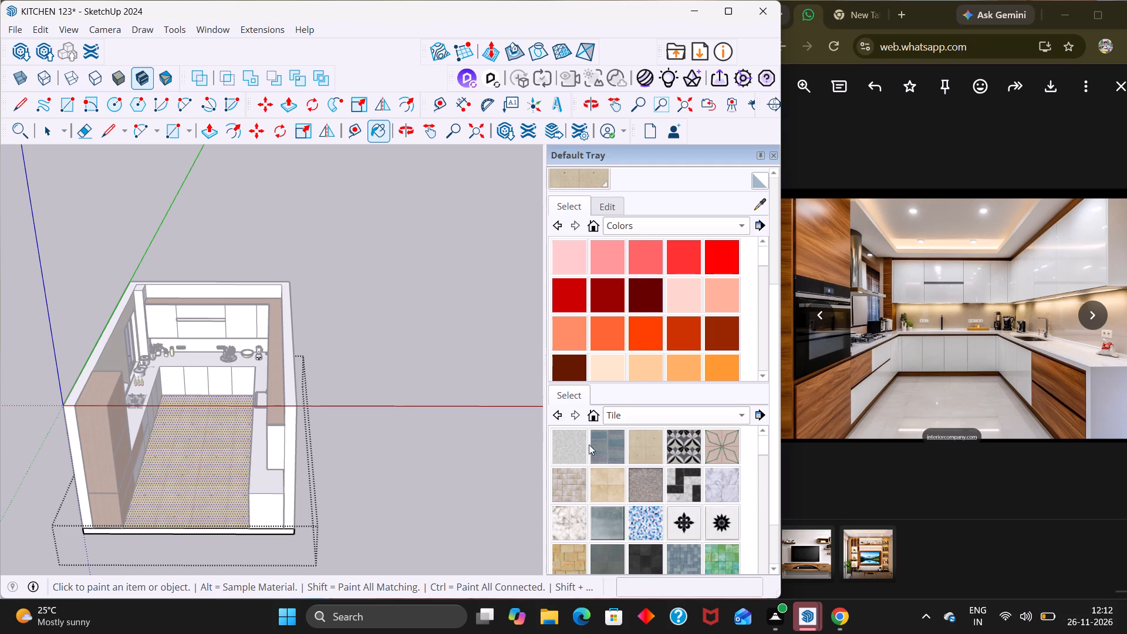
Paint the kitchen floor with Marble Carrara Gold Floor Tile from the Tile library.
scroll(597, 443, down, 2)
click(583, 483)
click(214, 502)
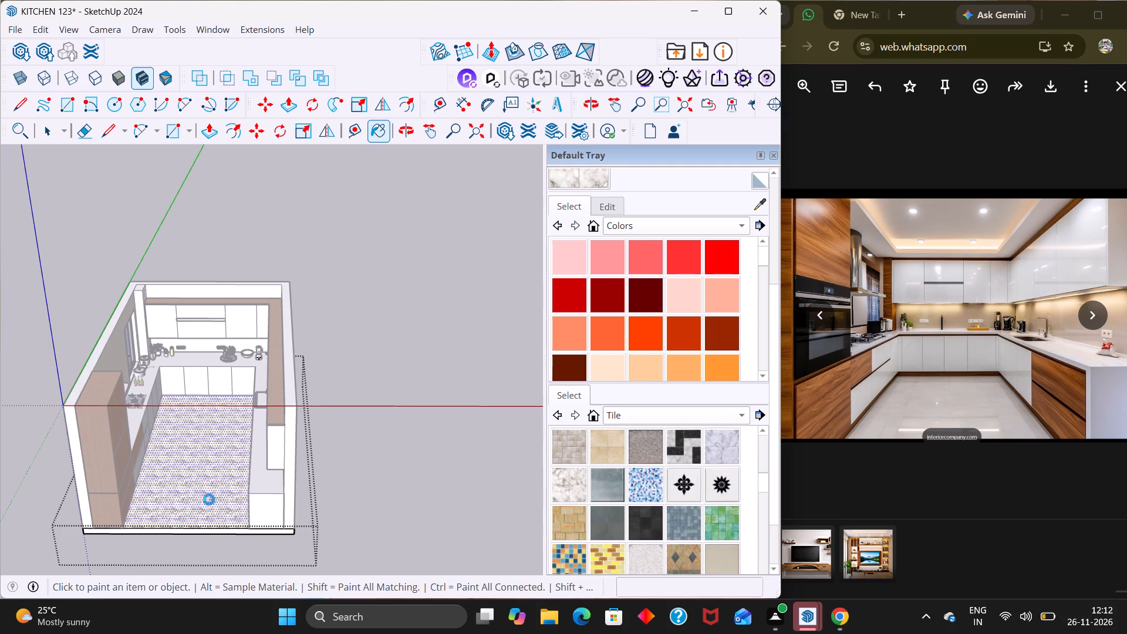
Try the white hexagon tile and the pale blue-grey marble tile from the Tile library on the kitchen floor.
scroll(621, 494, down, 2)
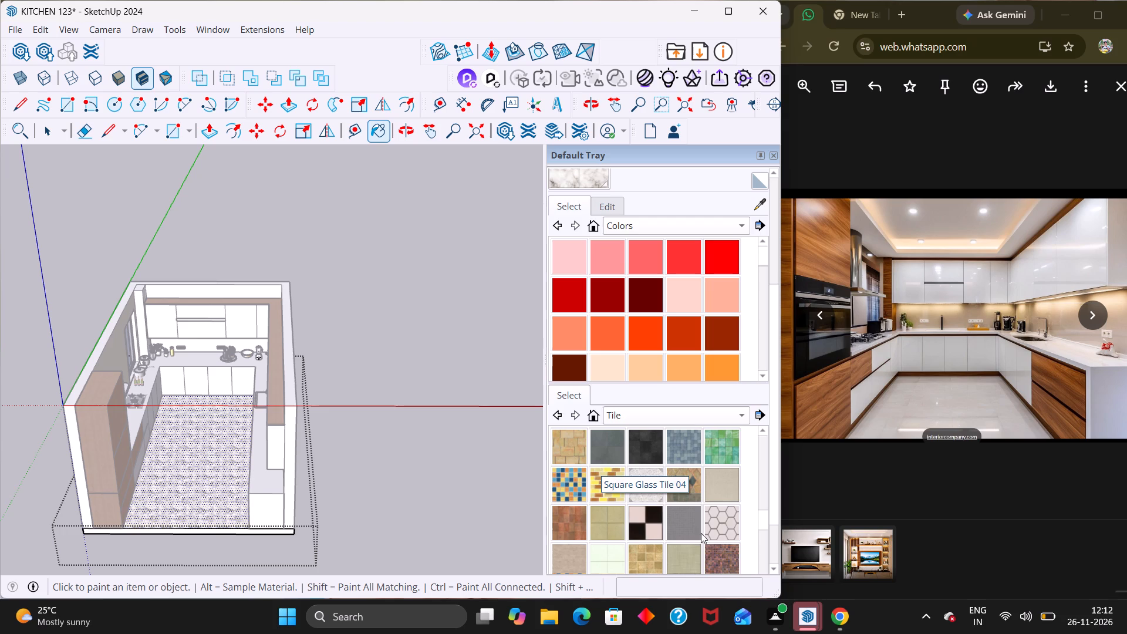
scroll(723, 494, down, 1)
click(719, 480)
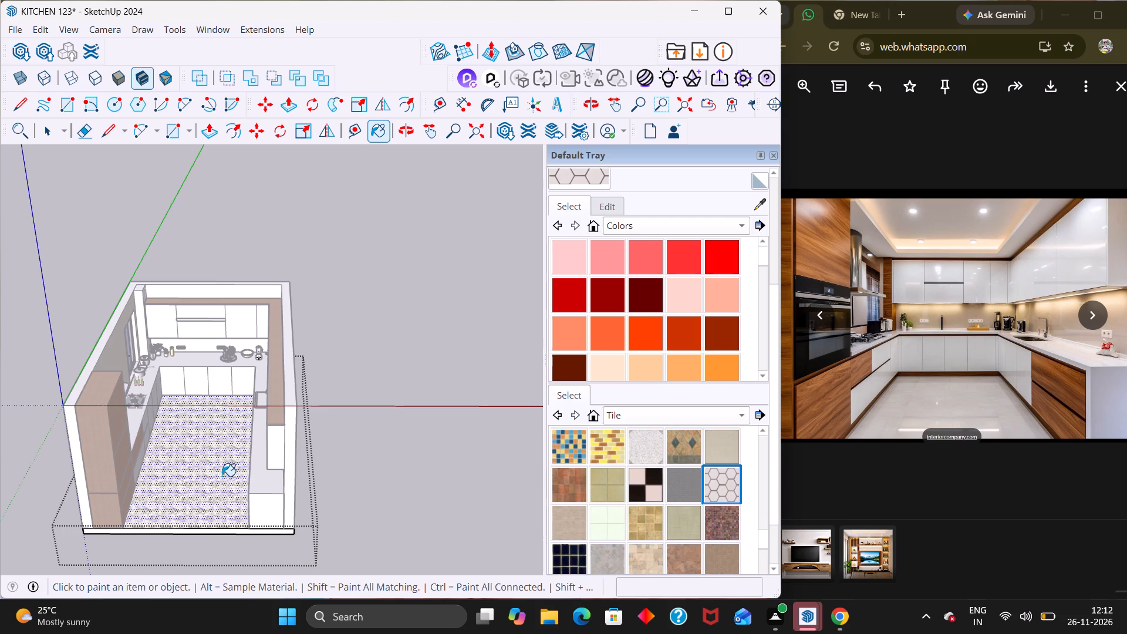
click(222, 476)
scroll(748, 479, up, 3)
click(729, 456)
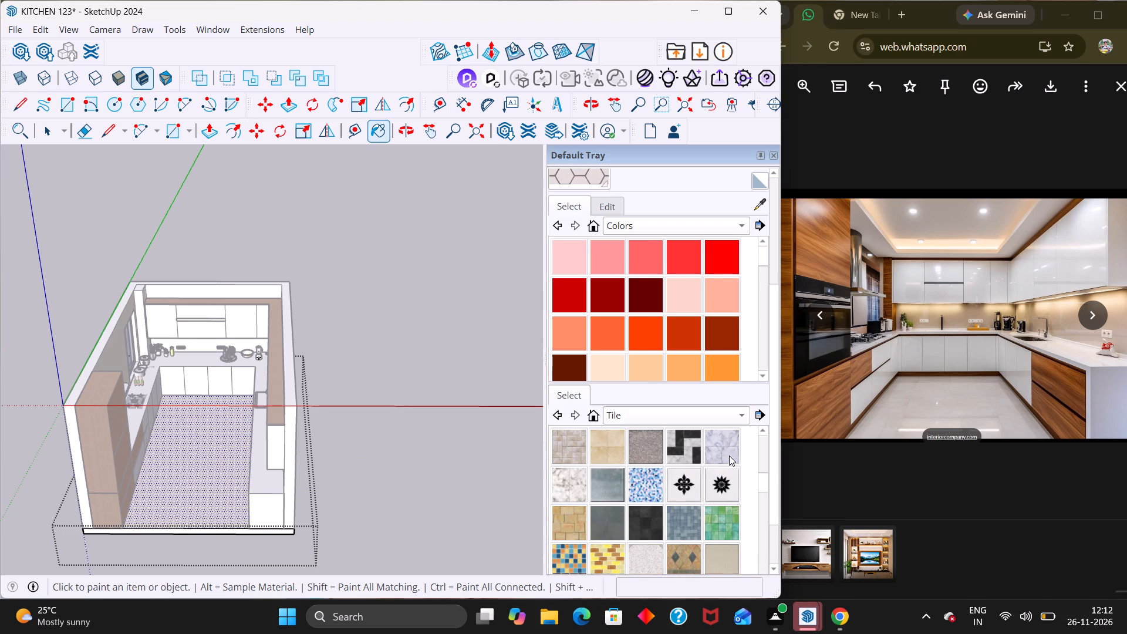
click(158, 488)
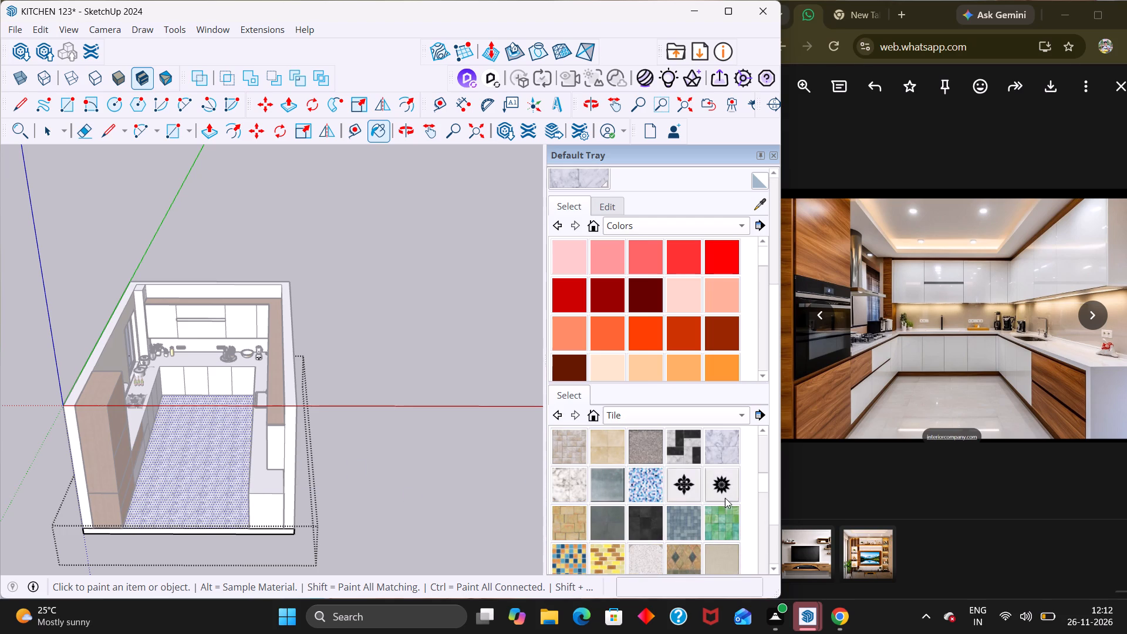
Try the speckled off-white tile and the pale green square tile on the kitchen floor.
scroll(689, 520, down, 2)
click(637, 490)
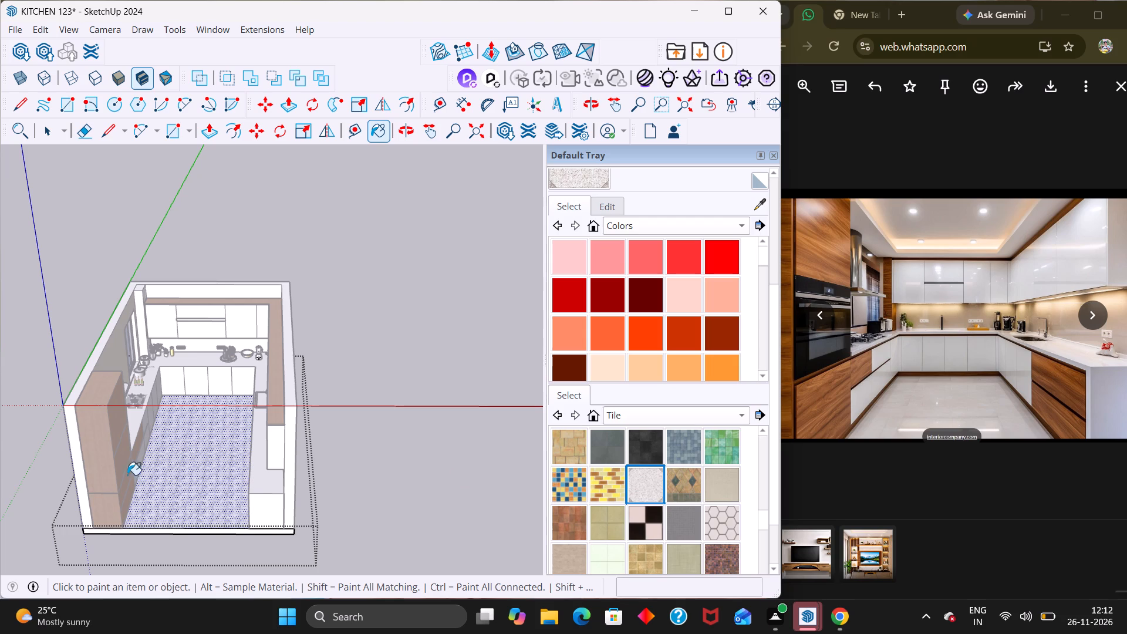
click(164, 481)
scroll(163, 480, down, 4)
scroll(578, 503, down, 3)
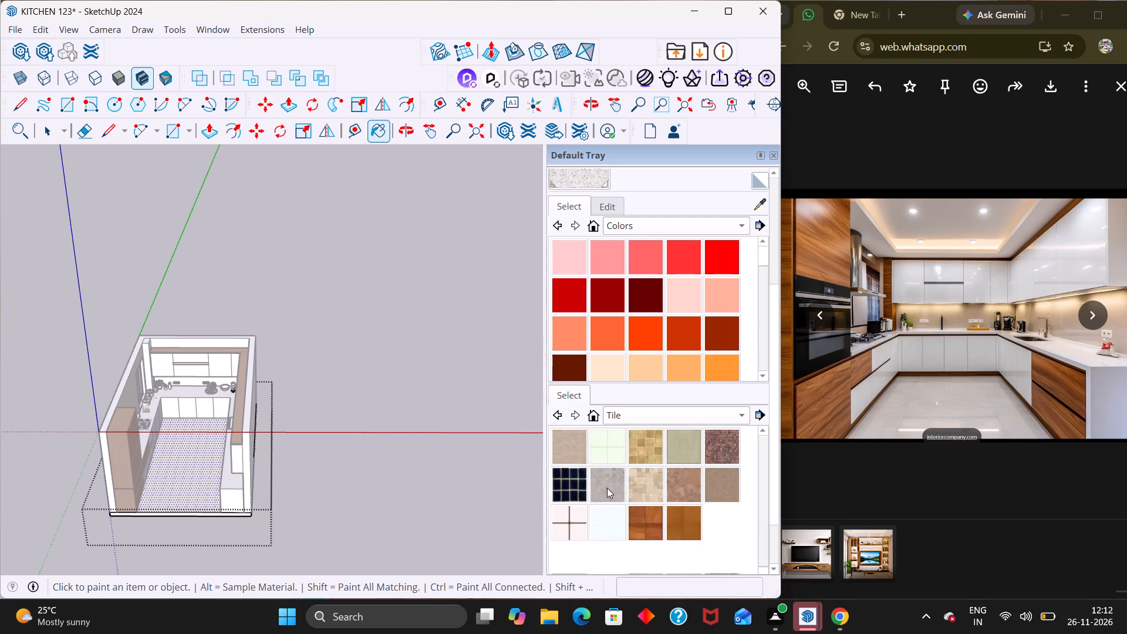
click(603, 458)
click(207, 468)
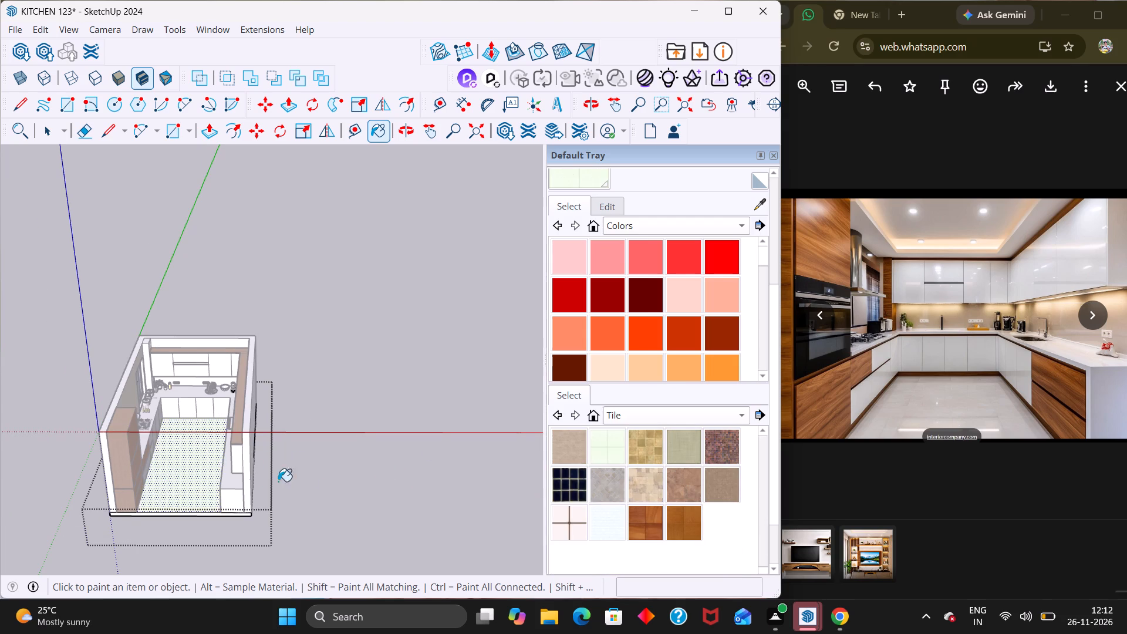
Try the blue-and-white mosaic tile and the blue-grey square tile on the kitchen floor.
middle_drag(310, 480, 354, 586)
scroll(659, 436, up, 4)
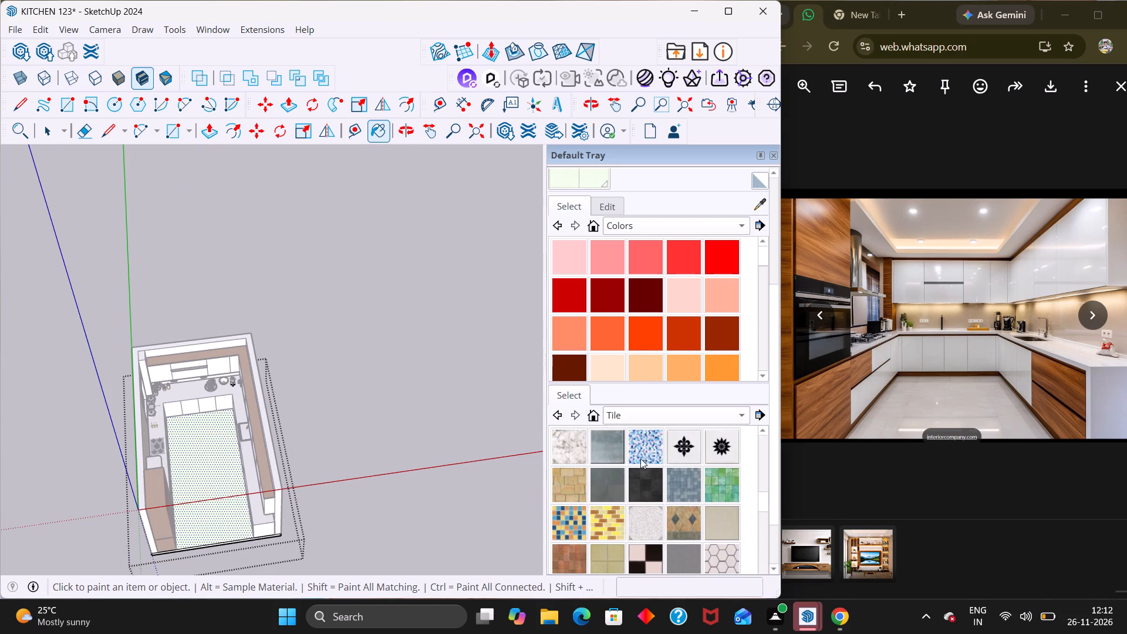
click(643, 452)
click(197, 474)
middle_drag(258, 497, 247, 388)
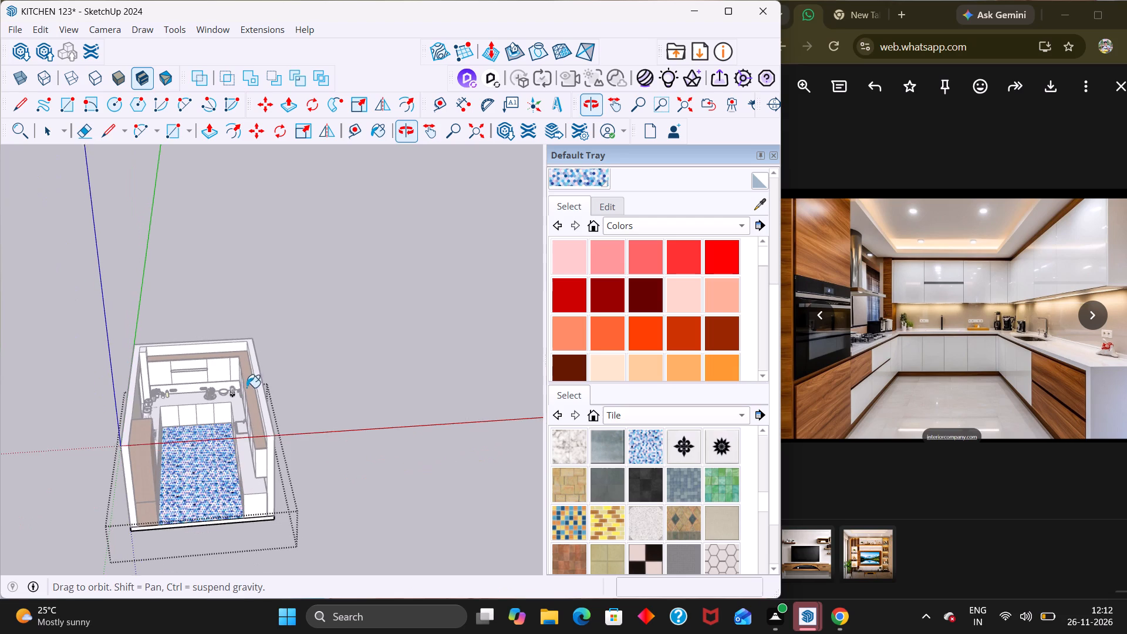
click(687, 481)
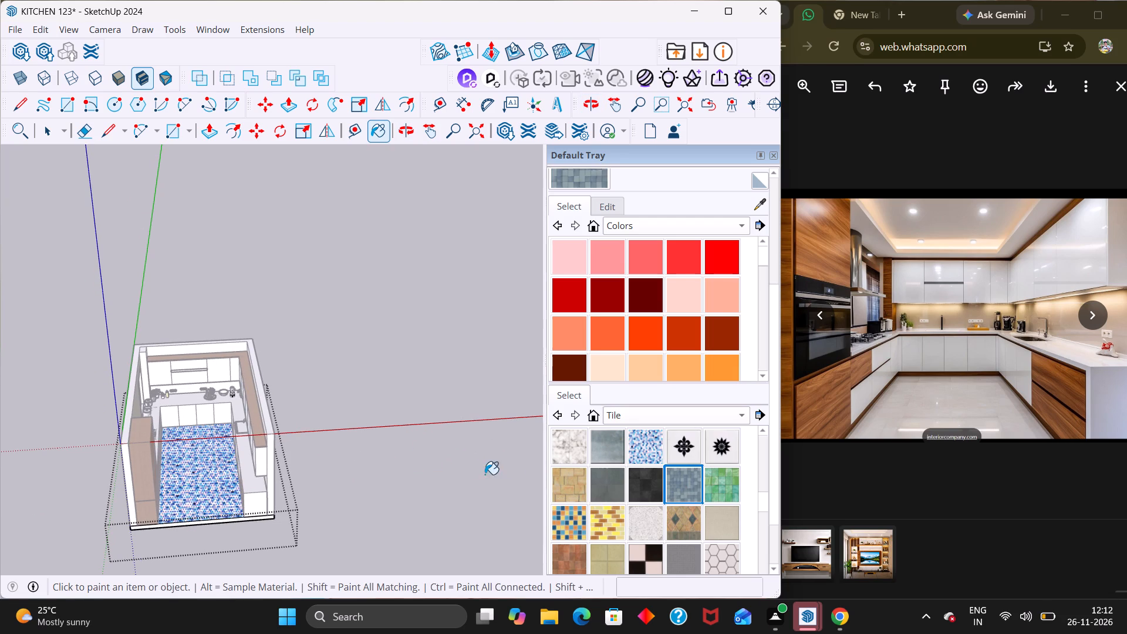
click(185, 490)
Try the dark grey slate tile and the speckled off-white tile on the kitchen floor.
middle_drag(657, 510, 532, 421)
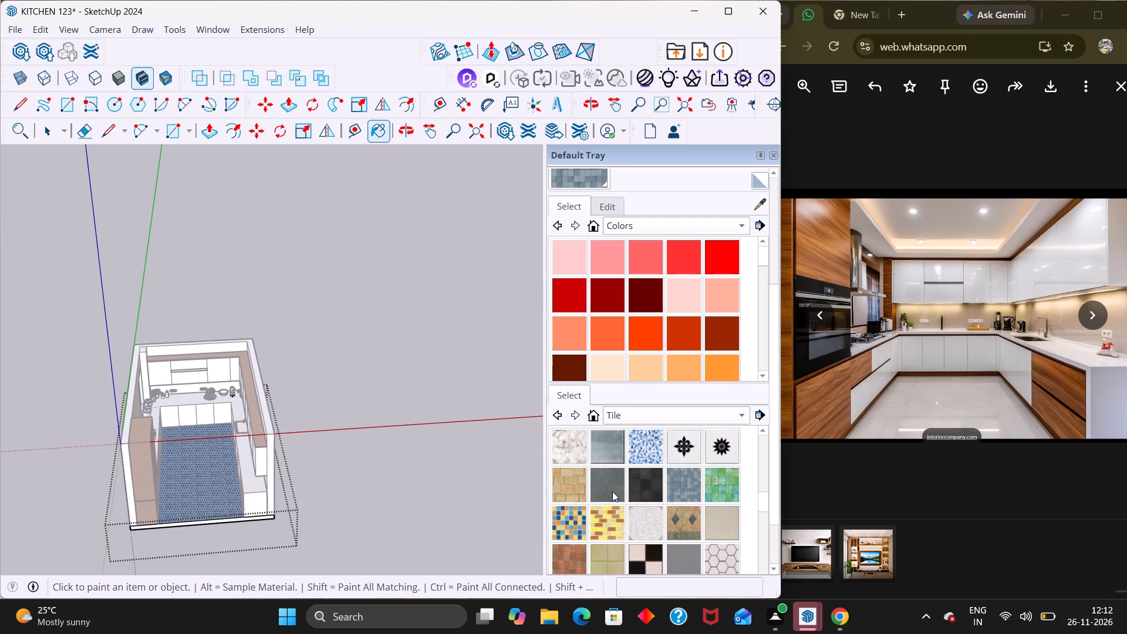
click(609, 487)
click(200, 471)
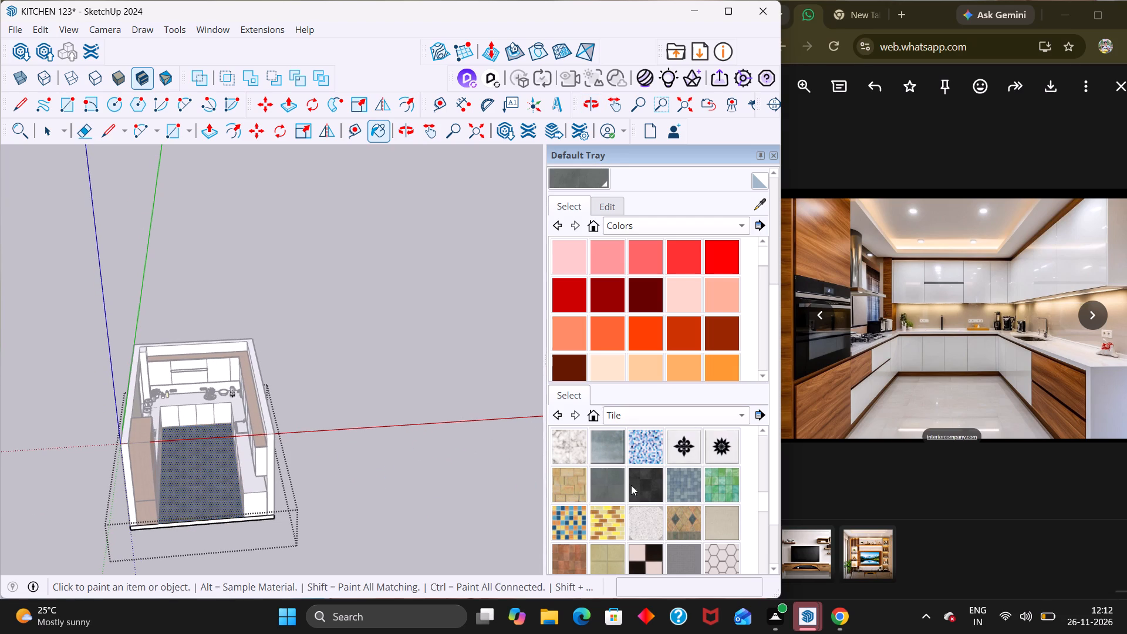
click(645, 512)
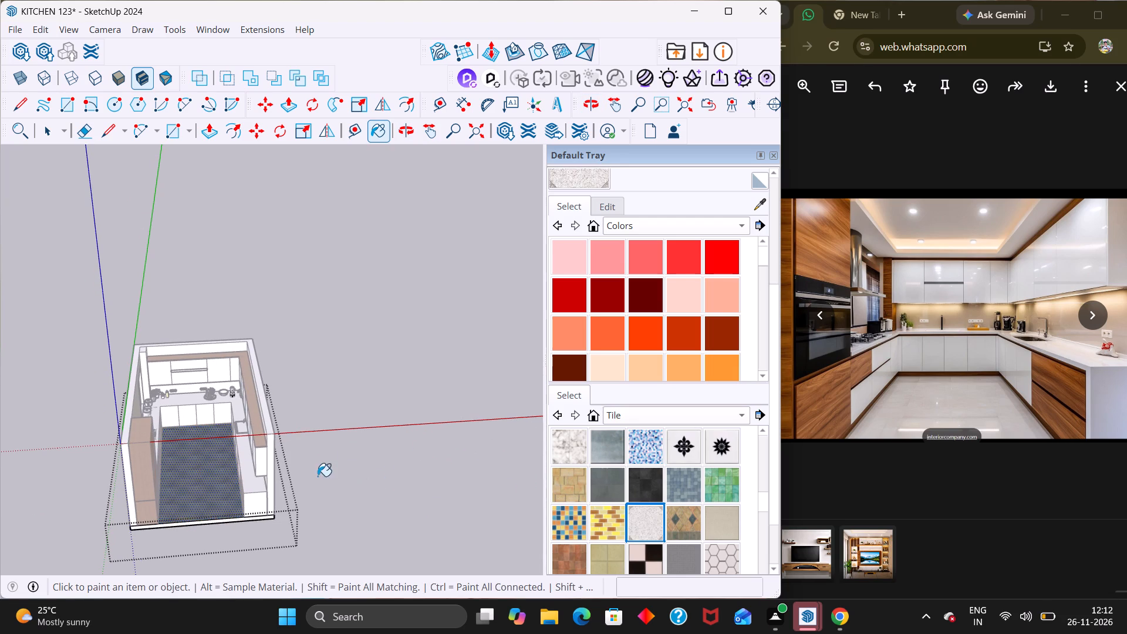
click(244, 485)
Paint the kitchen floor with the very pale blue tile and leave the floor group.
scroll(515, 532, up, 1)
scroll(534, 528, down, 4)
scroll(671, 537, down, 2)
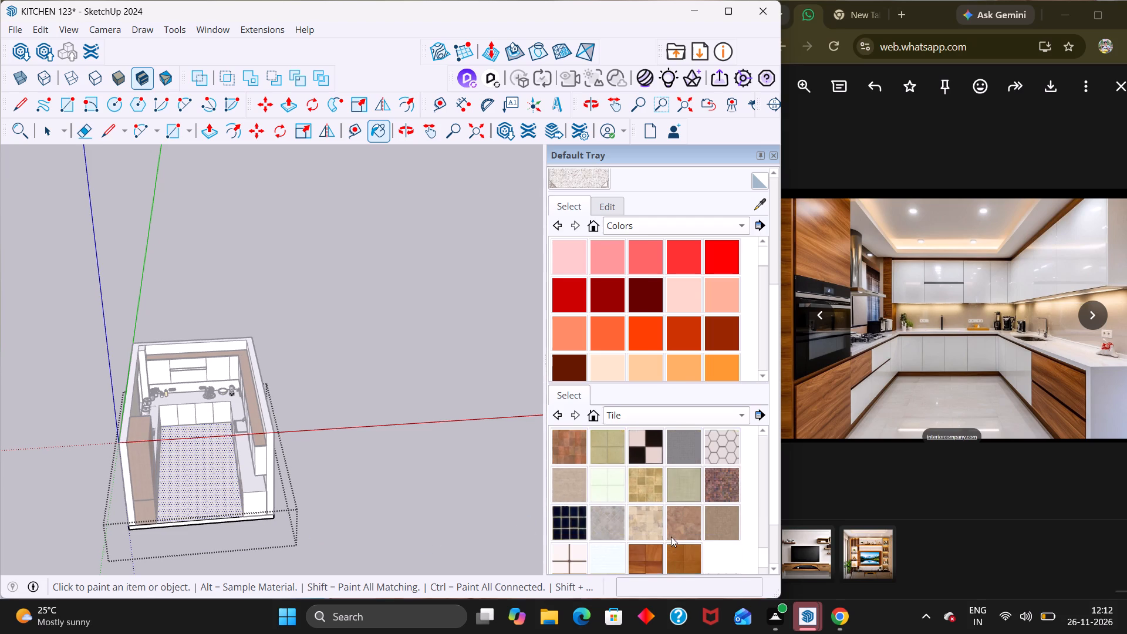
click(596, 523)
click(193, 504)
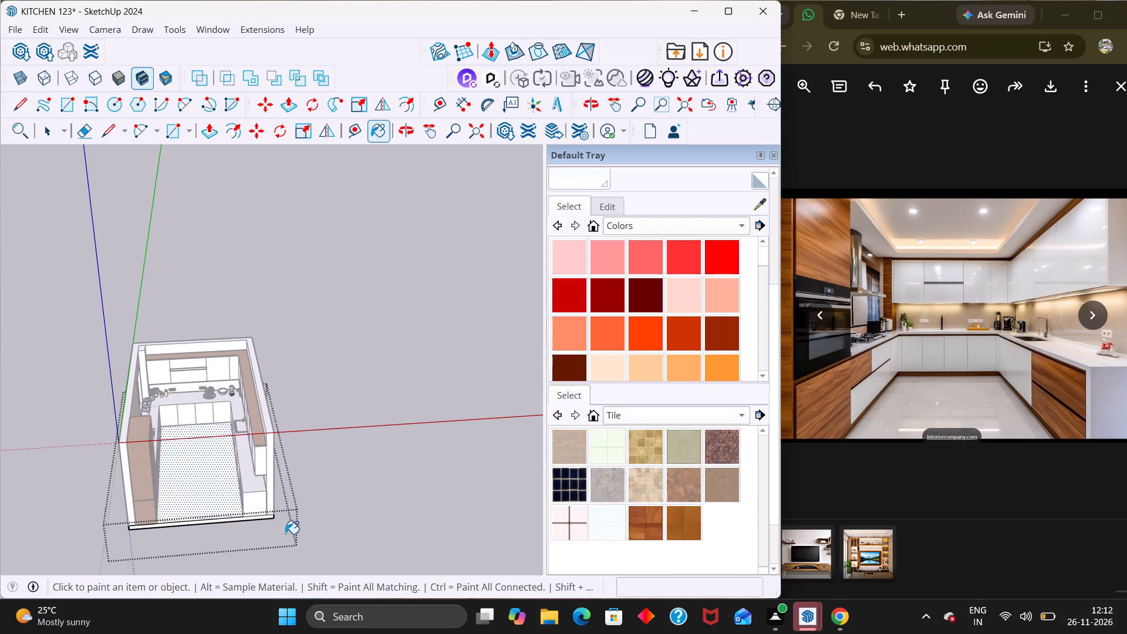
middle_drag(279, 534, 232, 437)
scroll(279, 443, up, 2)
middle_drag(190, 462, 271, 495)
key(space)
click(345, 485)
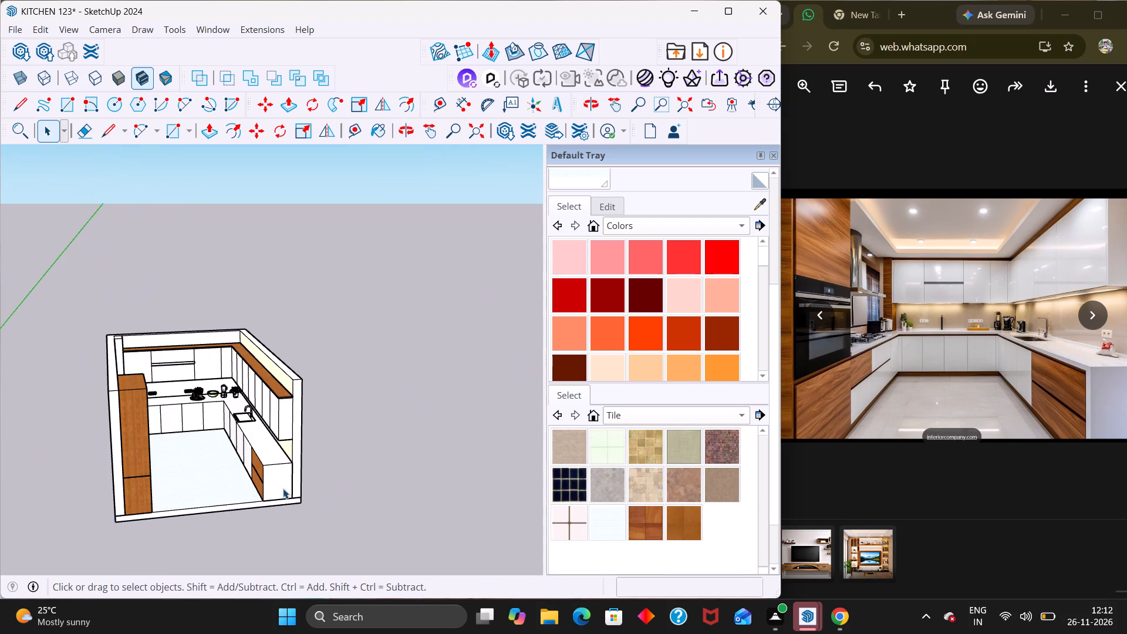
Examine the pale blue floor tiling up close and from several angles against the reference photo.
scroll(89, 468, up, 3)
scroll(228, 471, up, 1)
middle_drag(229, 473, 163, 540)
scroll(164, 542, up, 4)
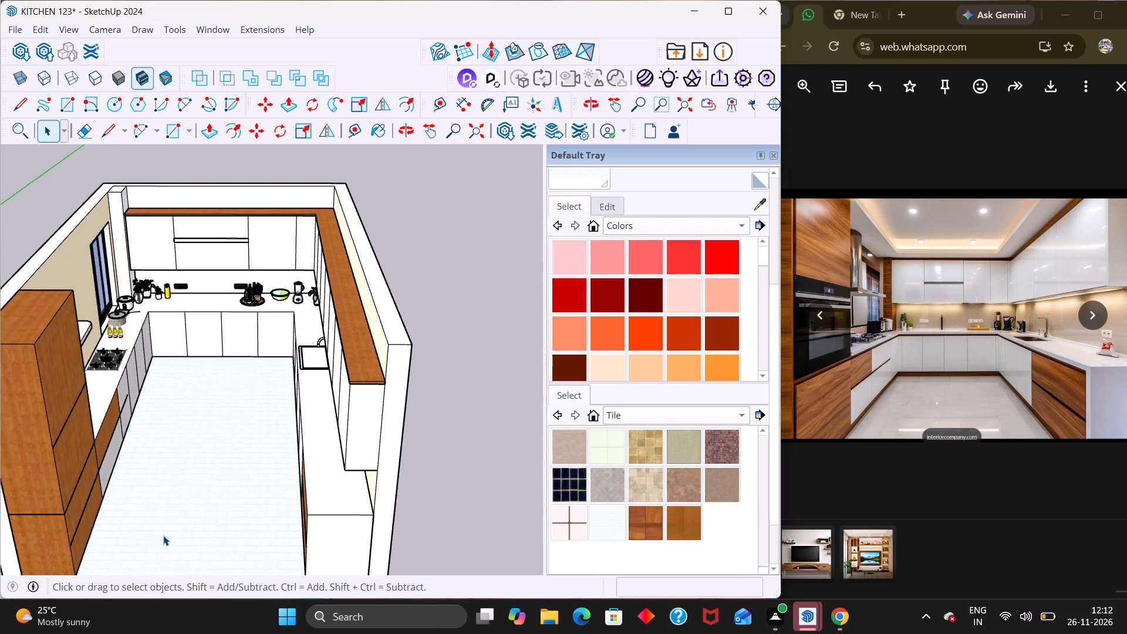
scroll(164, 535, up, 20)
scroll(164, 535, up, 6)
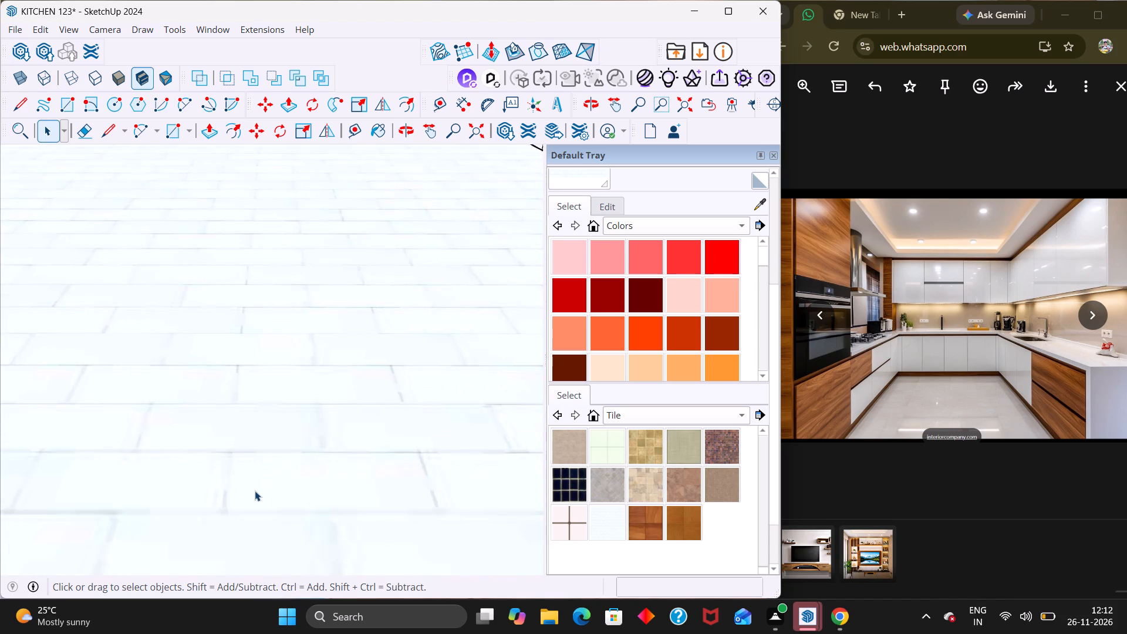
scroll(255, 491, up, 4)
middle_drag(255, 487, 255, 547)
scroll(255, 551, down, 7)
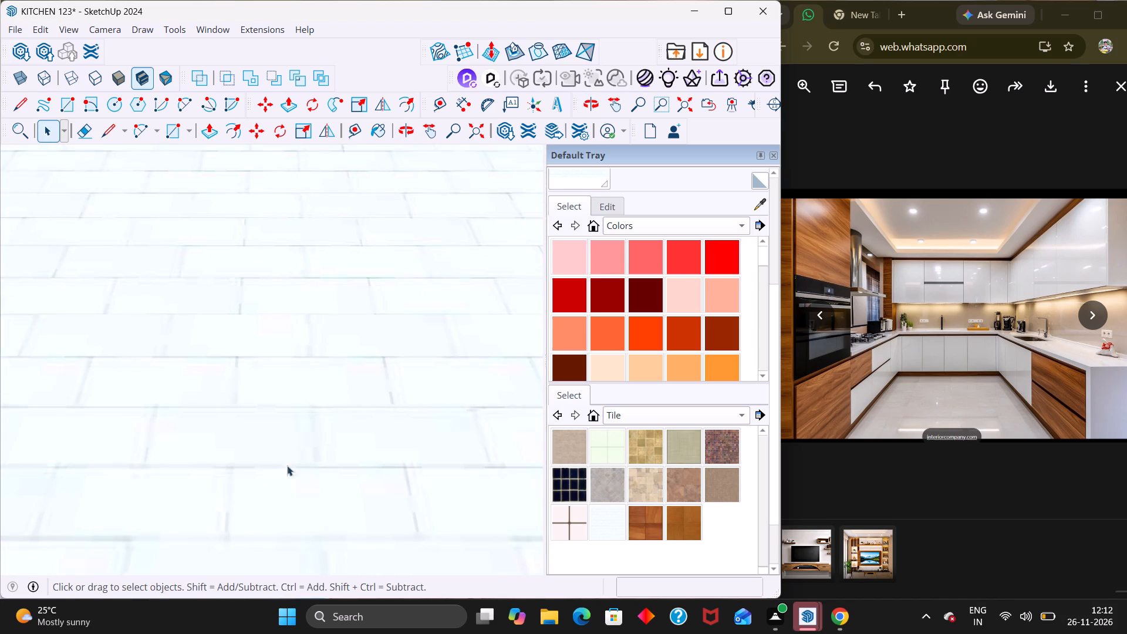
middle_drag(287, 466, 306, 427)
scroll(307, 413, down, 19)
middle_drag(348, 443, 352, 362)
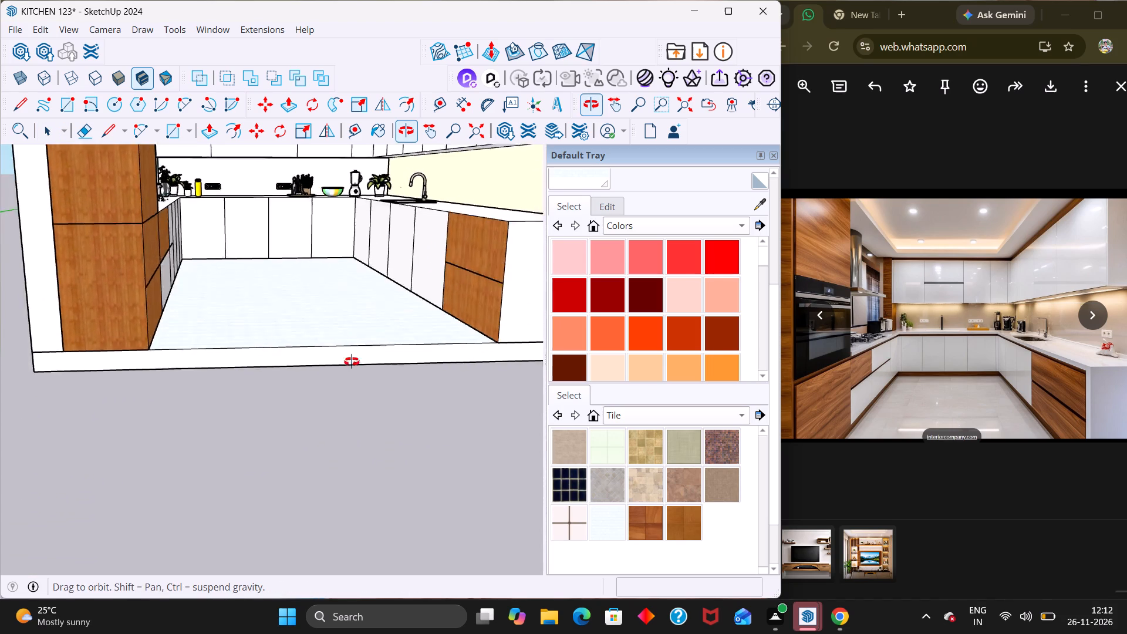
middle_drag(352, 362, 381, 344)
scroll(395, 390, down, 9)
middle_drag(471, 440, 370, 405)
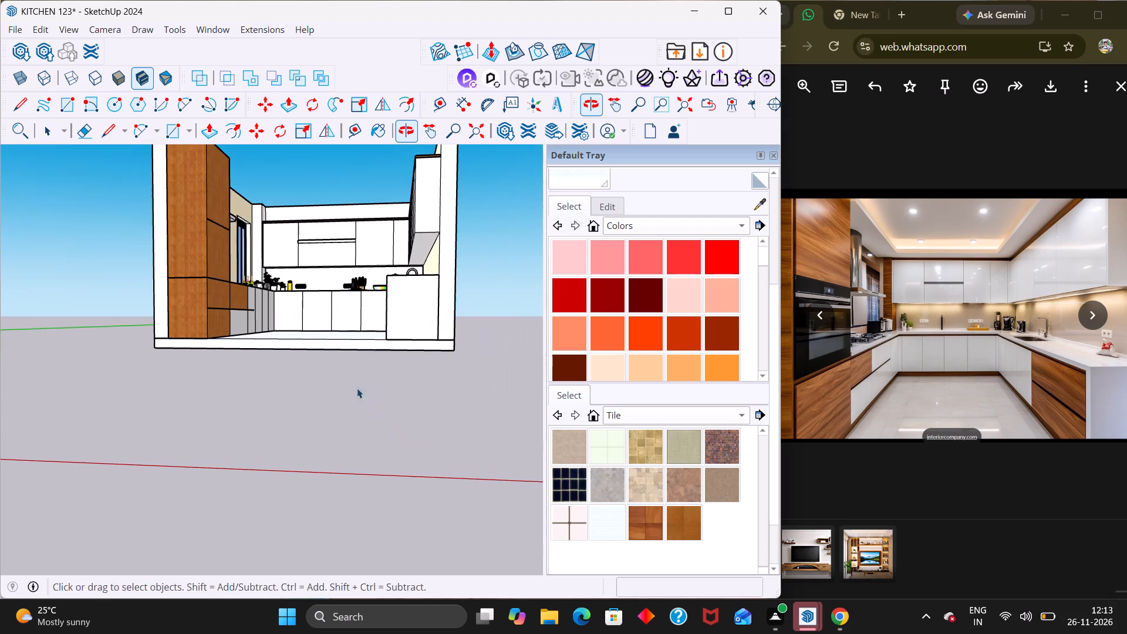
middle_drag(329, 346, 327, 429)
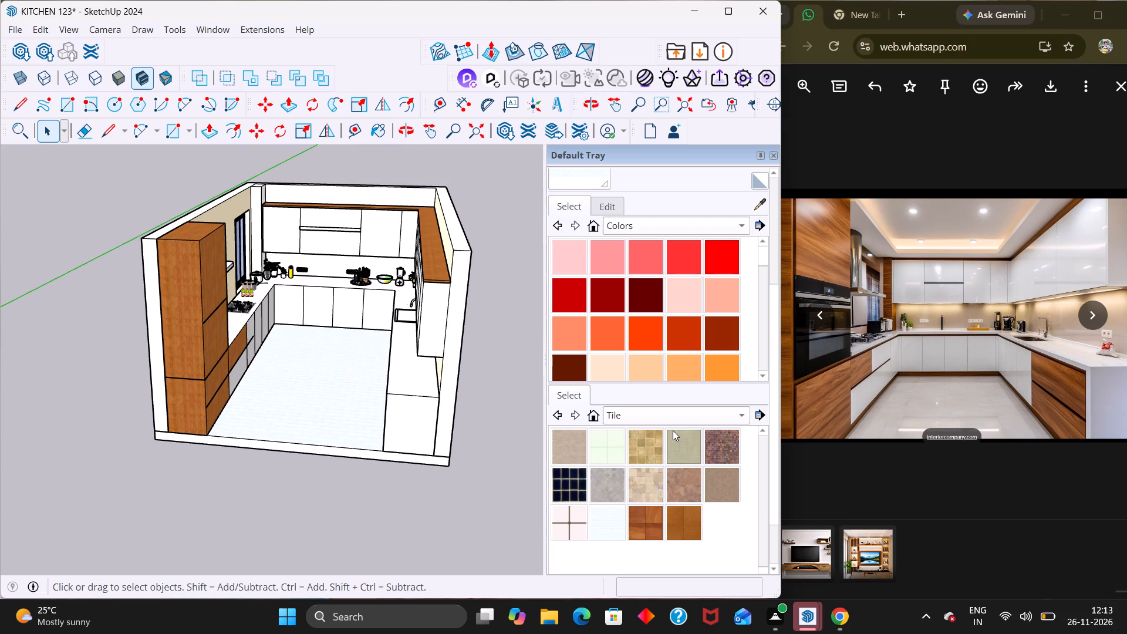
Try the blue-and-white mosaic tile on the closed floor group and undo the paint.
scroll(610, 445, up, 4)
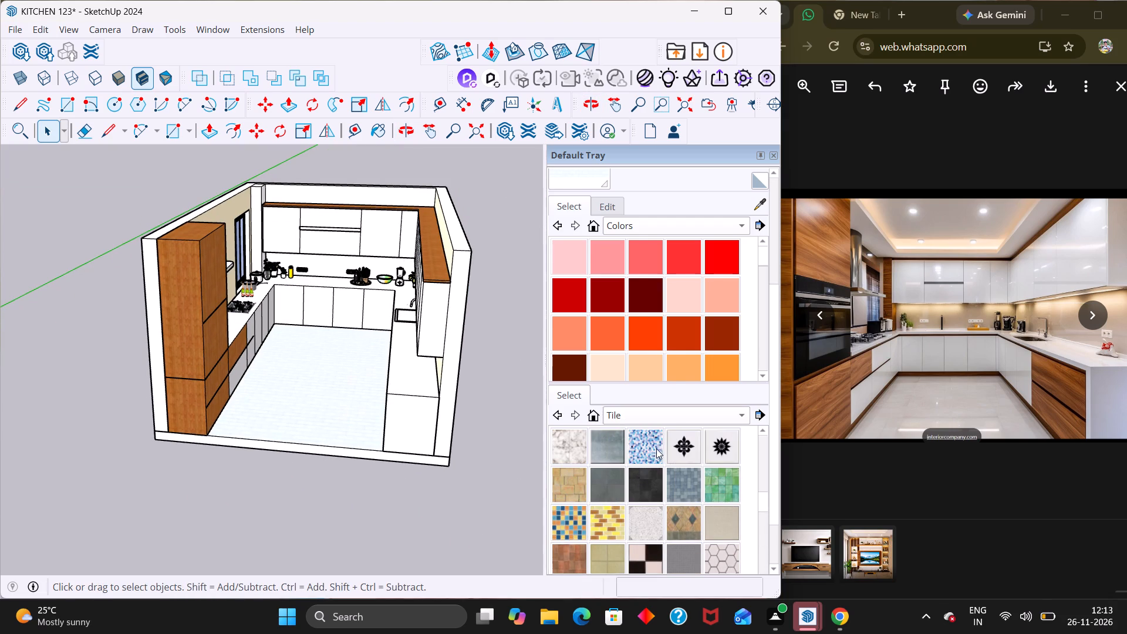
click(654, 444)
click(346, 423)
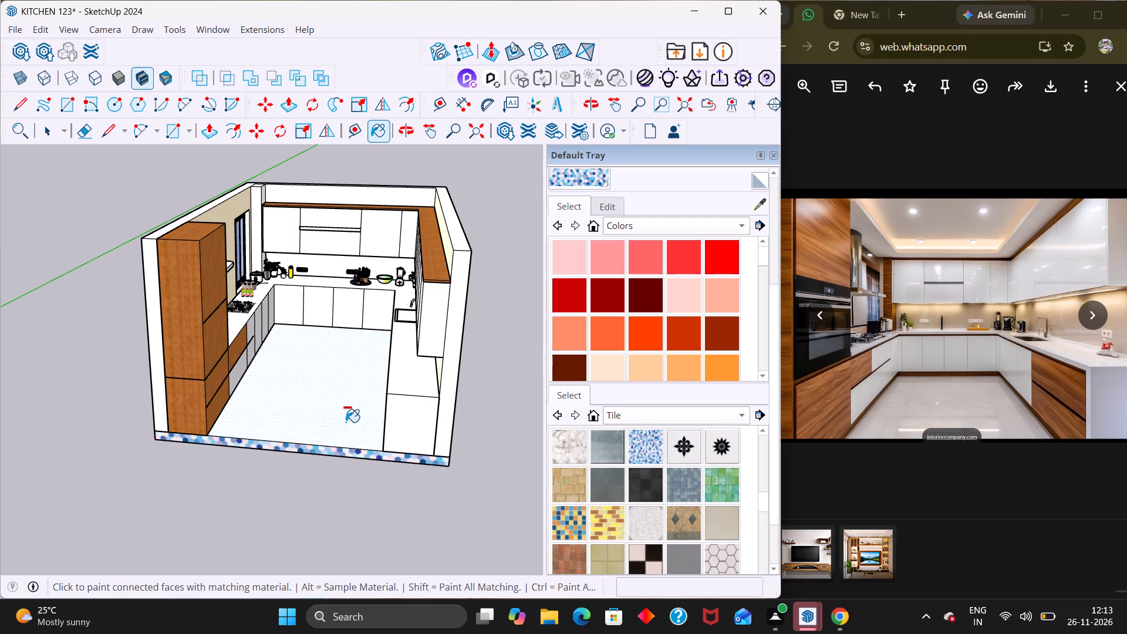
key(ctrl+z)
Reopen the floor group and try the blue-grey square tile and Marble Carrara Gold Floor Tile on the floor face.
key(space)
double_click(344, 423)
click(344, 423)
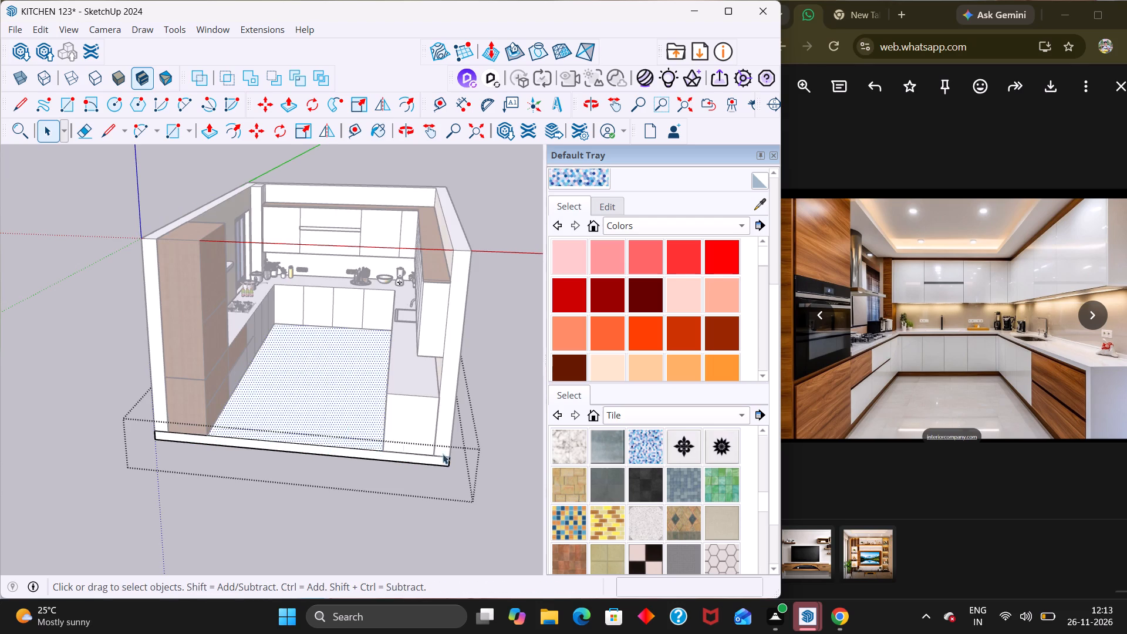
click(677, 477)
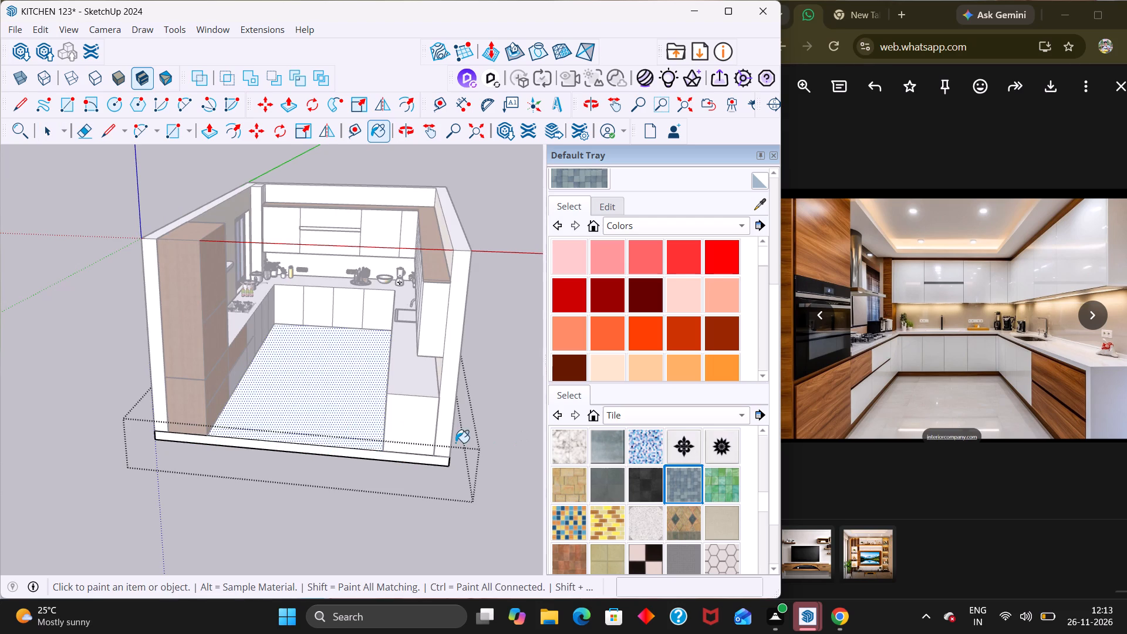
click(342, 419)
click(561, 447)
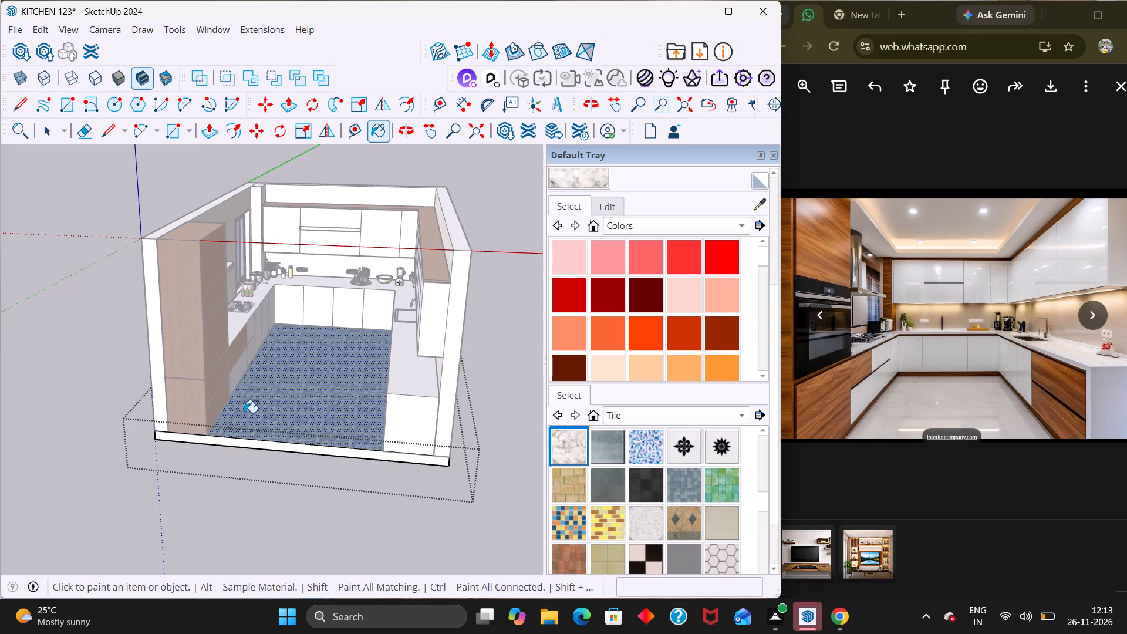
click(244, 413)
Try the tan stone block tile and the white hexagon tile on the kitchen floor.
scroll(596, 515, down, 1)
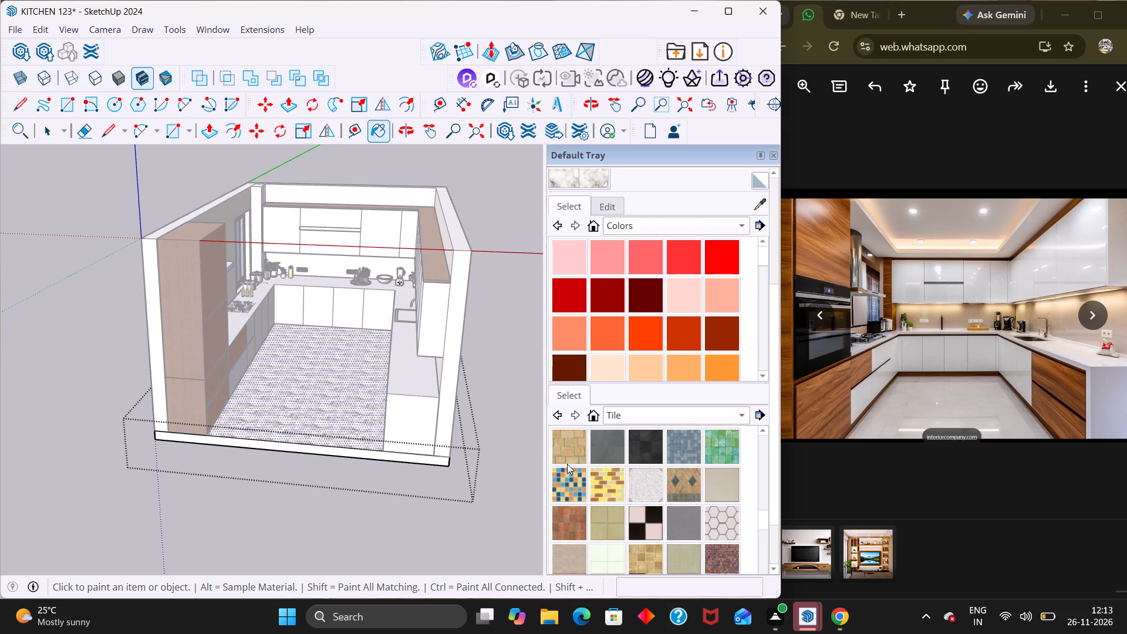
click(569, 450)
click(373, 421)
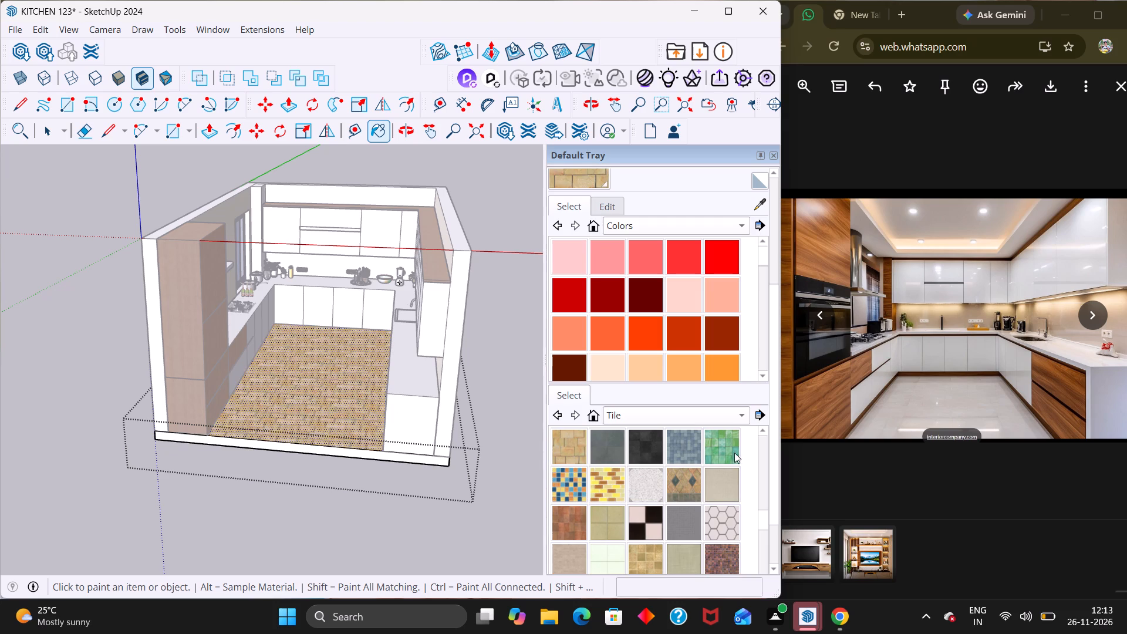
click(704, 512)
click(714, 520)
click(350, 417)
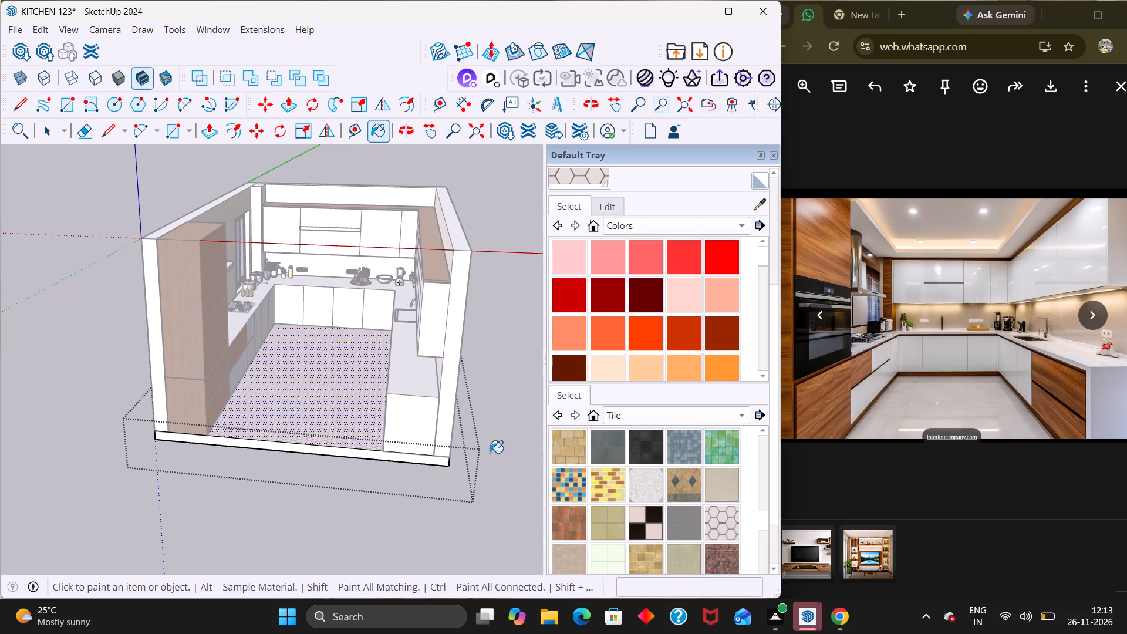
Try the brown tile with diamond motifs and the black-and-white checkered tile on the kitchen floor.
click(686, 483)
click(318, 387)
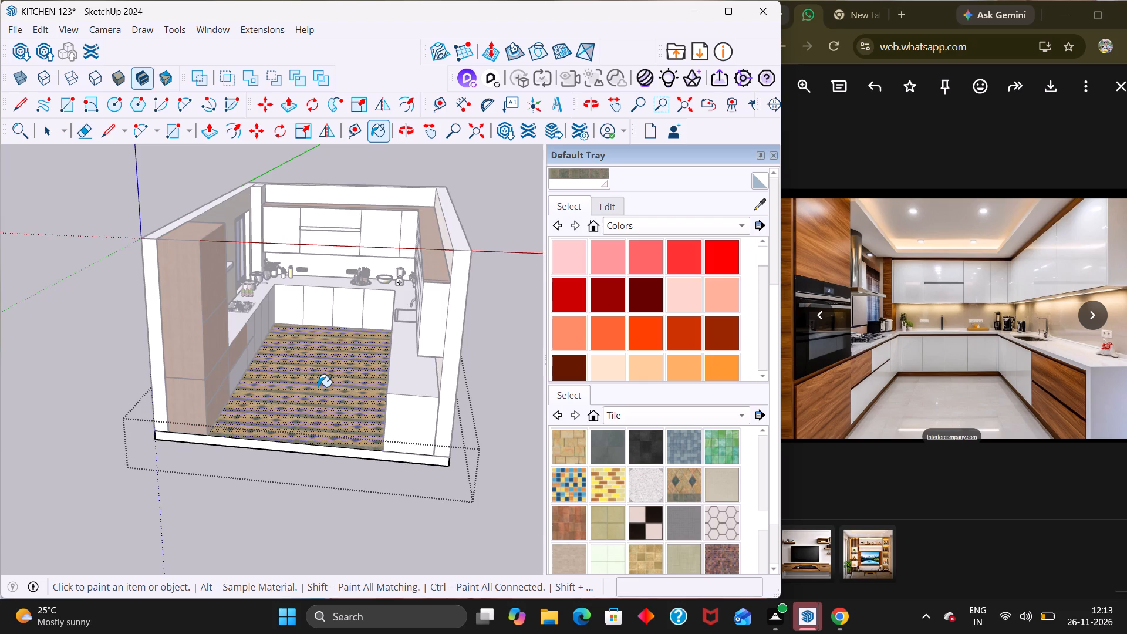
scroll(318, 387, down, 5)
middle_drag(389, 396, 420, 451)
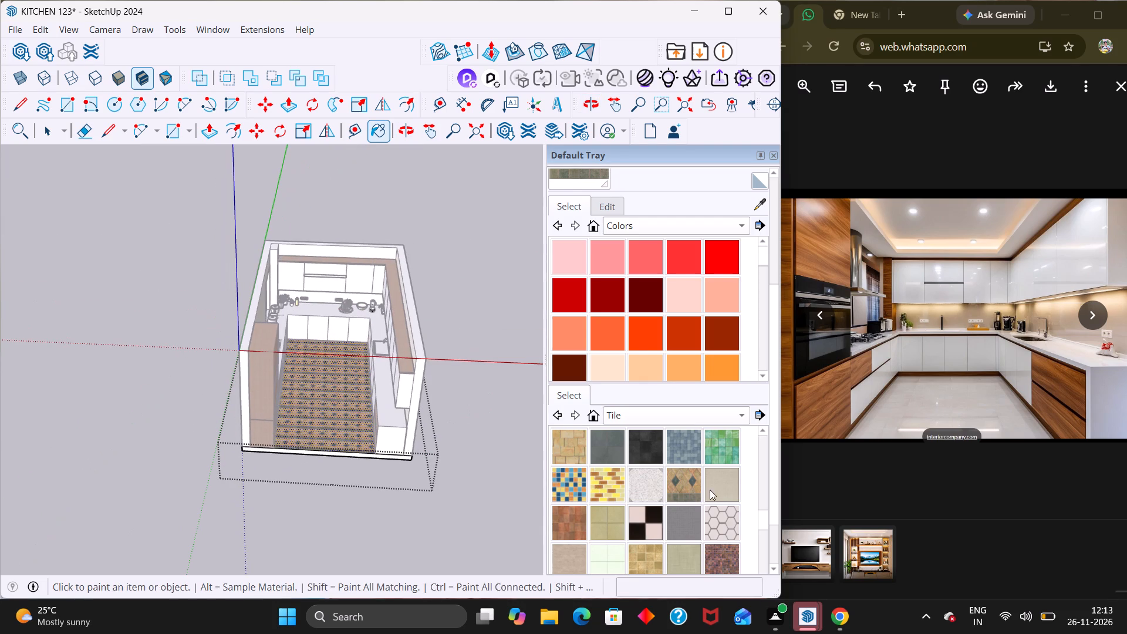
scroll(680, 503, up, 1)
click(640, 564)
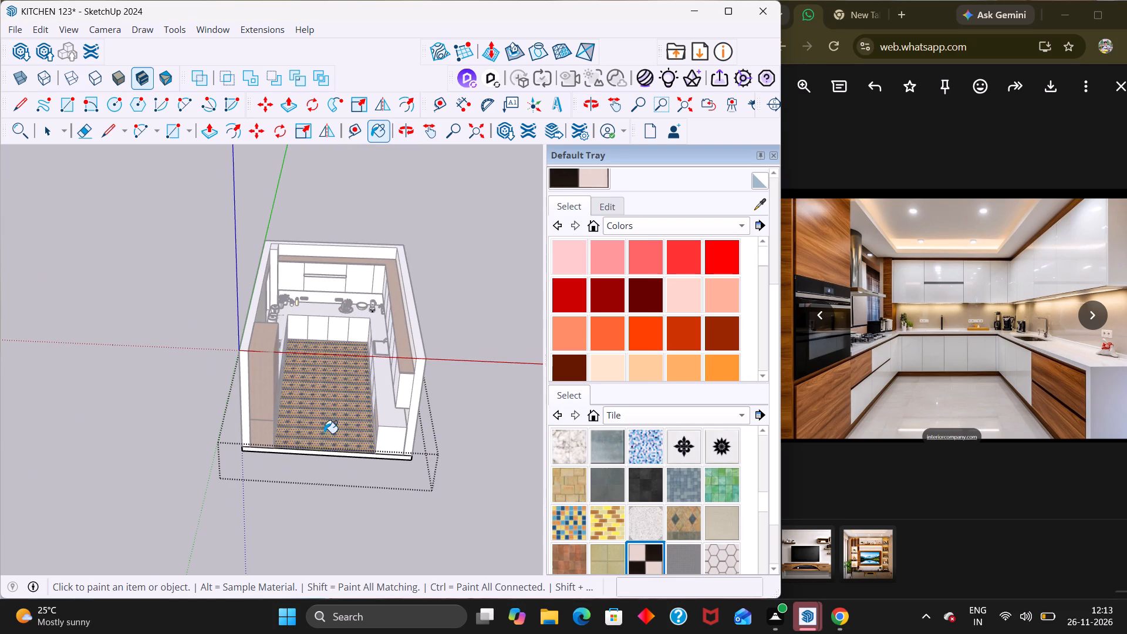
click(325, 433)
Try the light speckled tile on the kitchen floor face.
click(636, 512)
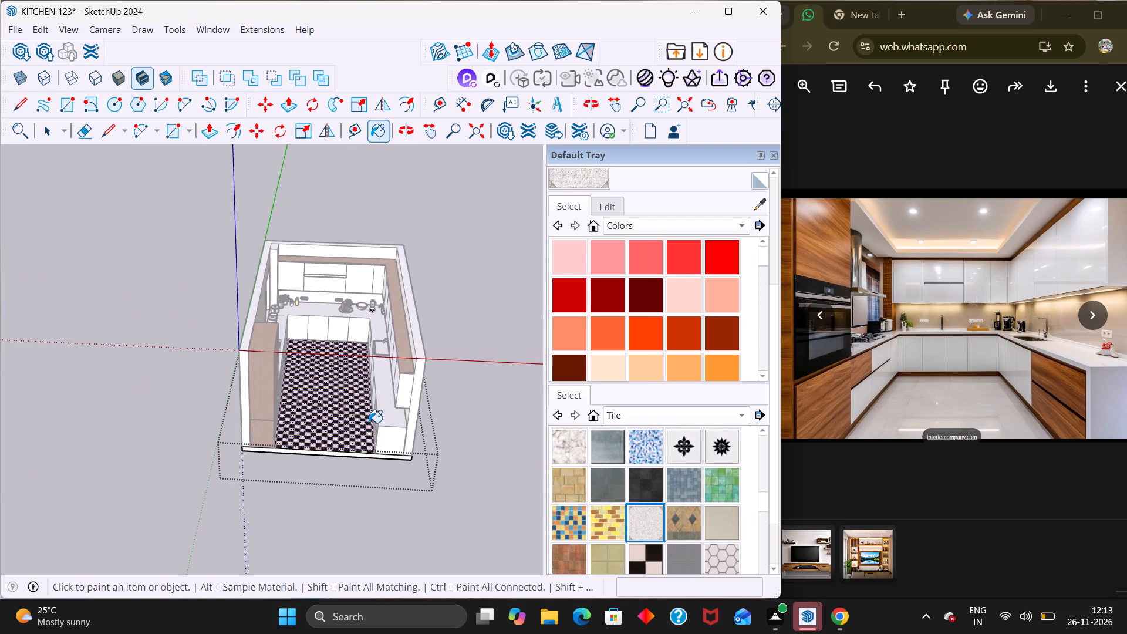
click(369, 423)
Paint the kitchen floor with the brown tile with diamond motifs and close the floor group.
click(679, 524)
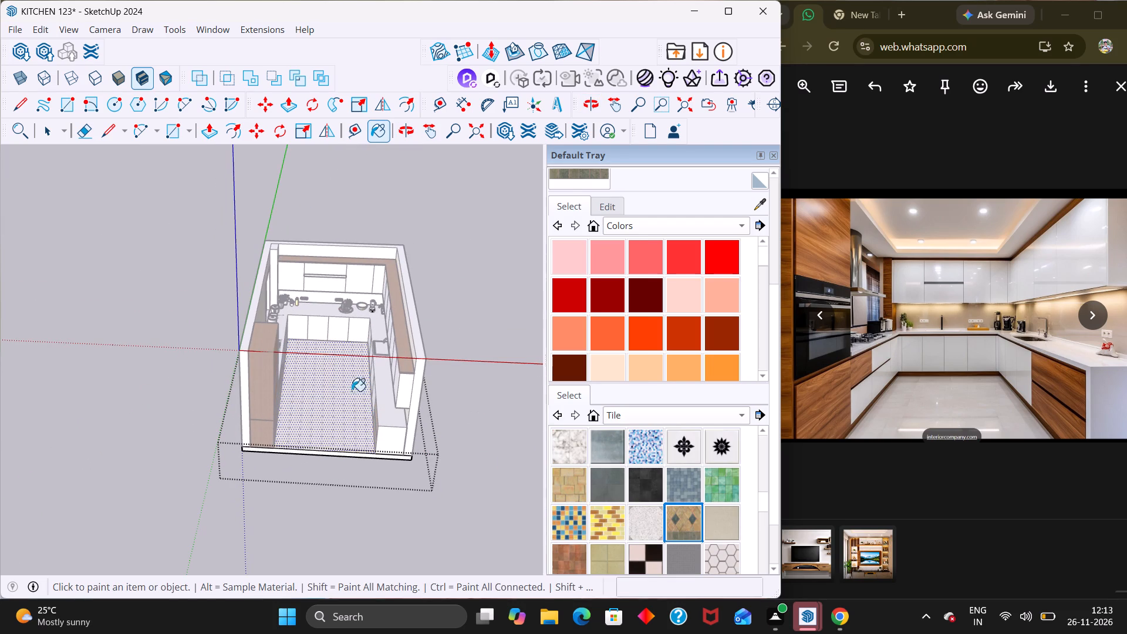
click(343, 408)
key(space)
click(458, 426)
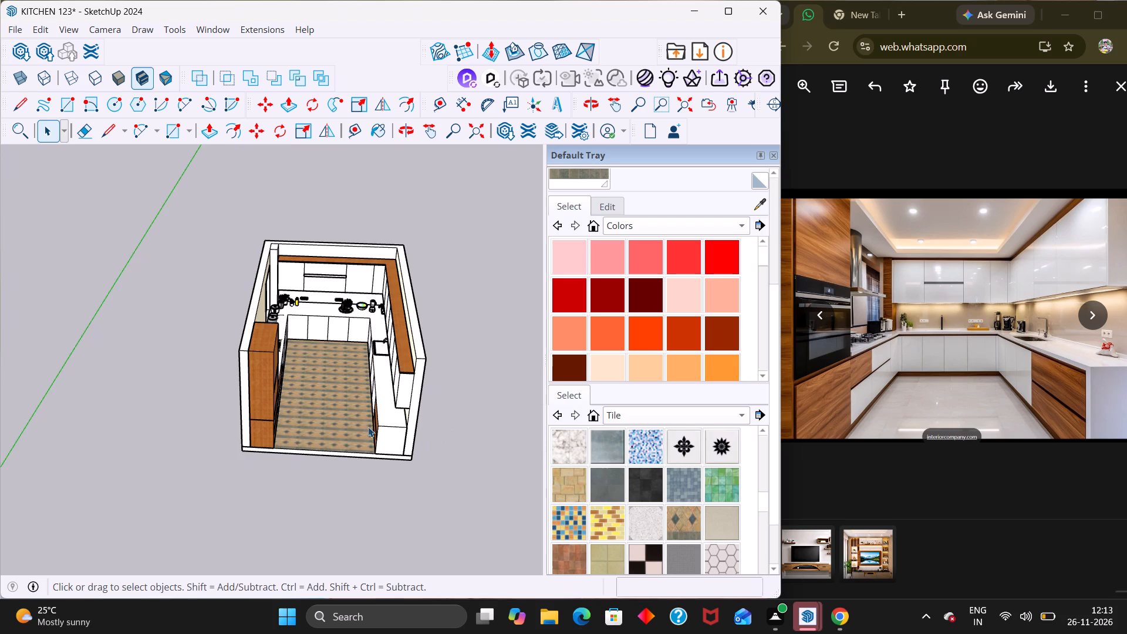
Examine the tiled floor, cabinets, countertop items and window wall from several angles.
scroll(313, 367, up, 5)
middle_drag(312, 349, 282, 398)
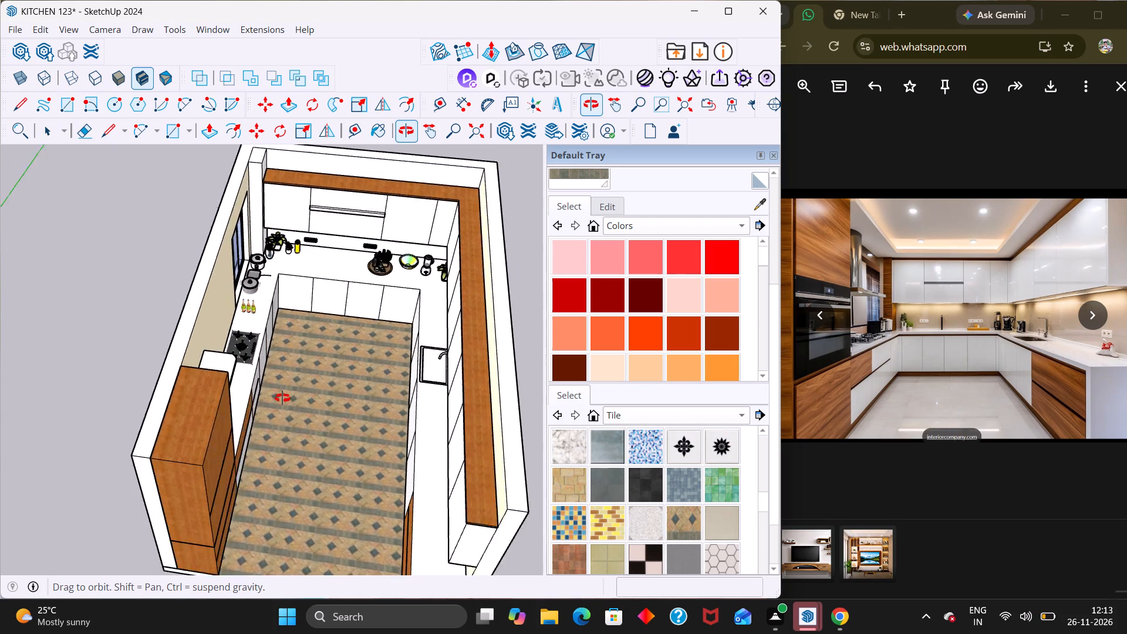
middle_drag(282, 398, 274, 274)
scroll(266, 289, up, 2)
middle_drag(302, 323, 340, 268)
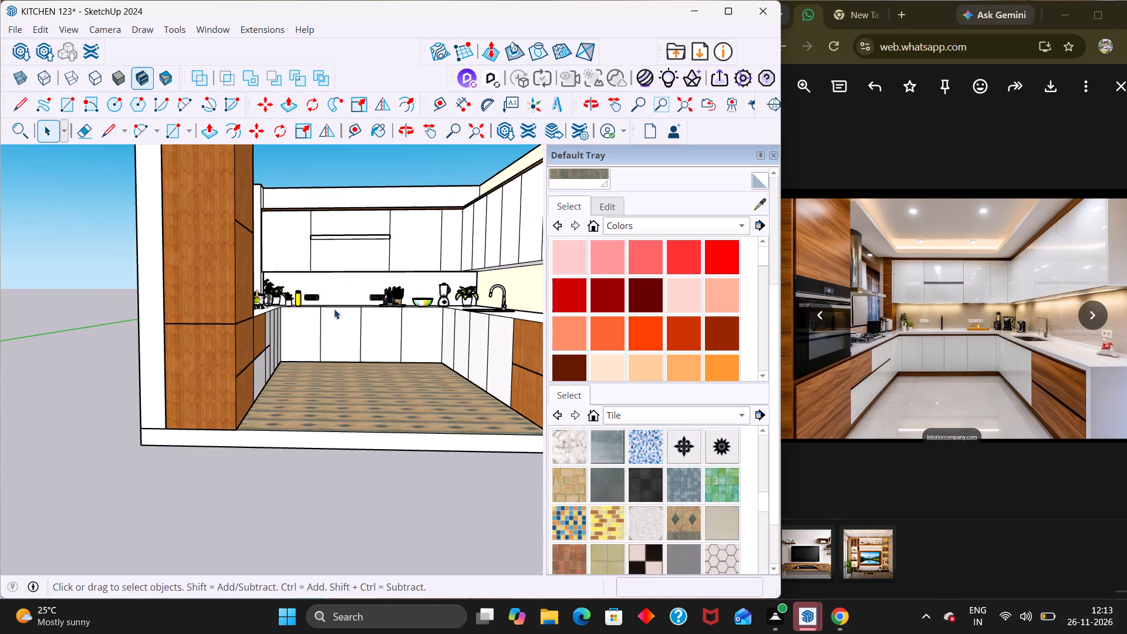
middle_drag(327, 312, 258, 312)
scroll(280, 352, down, 1)
middle_click(375, 387)
scroll(366, 366, down, 5)
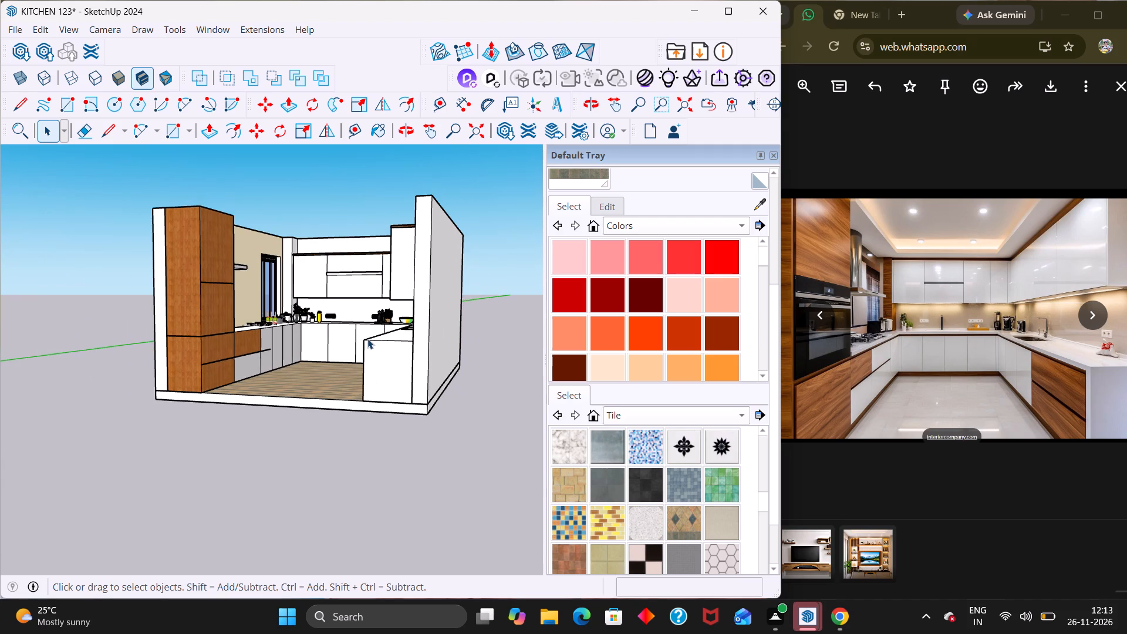
middle_drag(340, 337, 359, 482)
scroll(359, 481, down, 1)
middle_drag(315, 343, 349, 383)
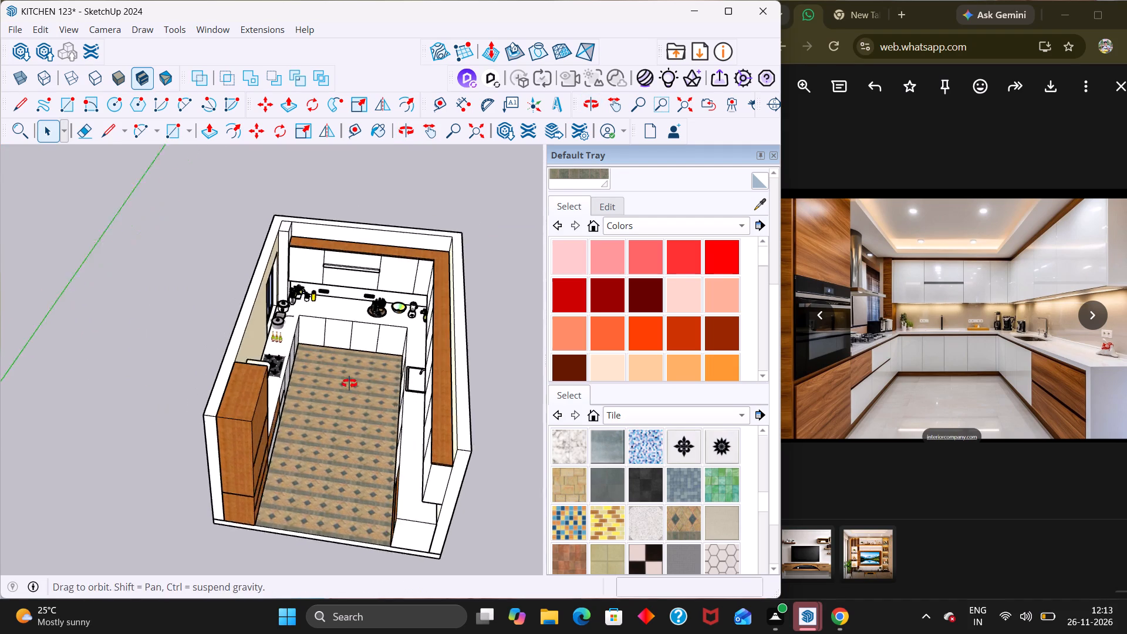
middle_drag(349, 383, 355, 382)
scroll(326, 275, up, 8)
middle_drag(308, 268, 367, 409)
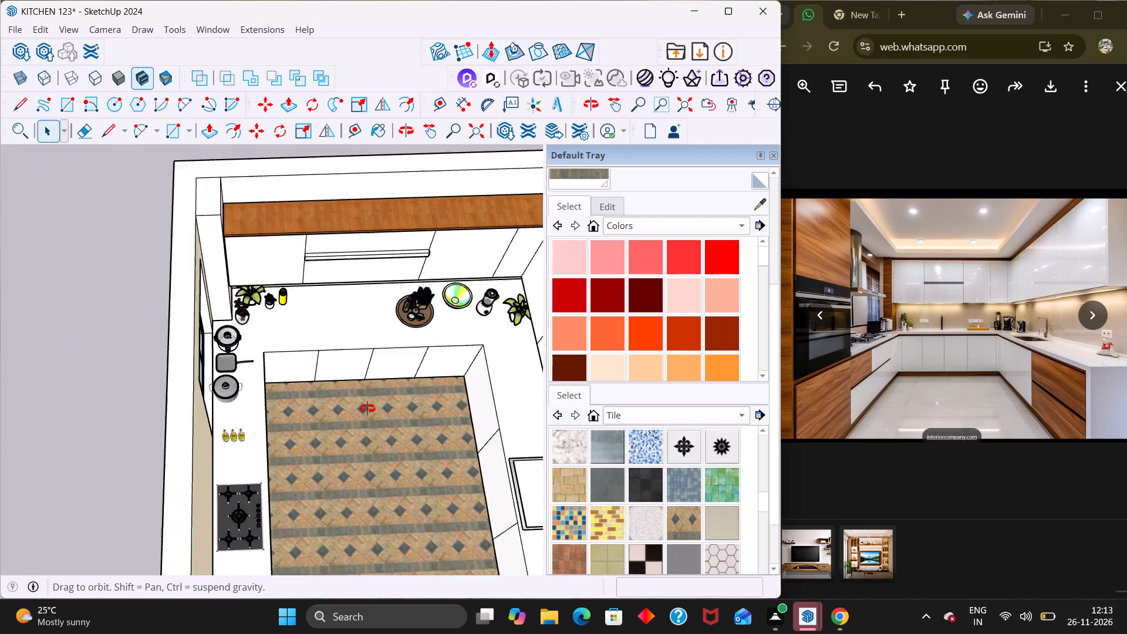
middle_drag(367, 409, 293, 285)
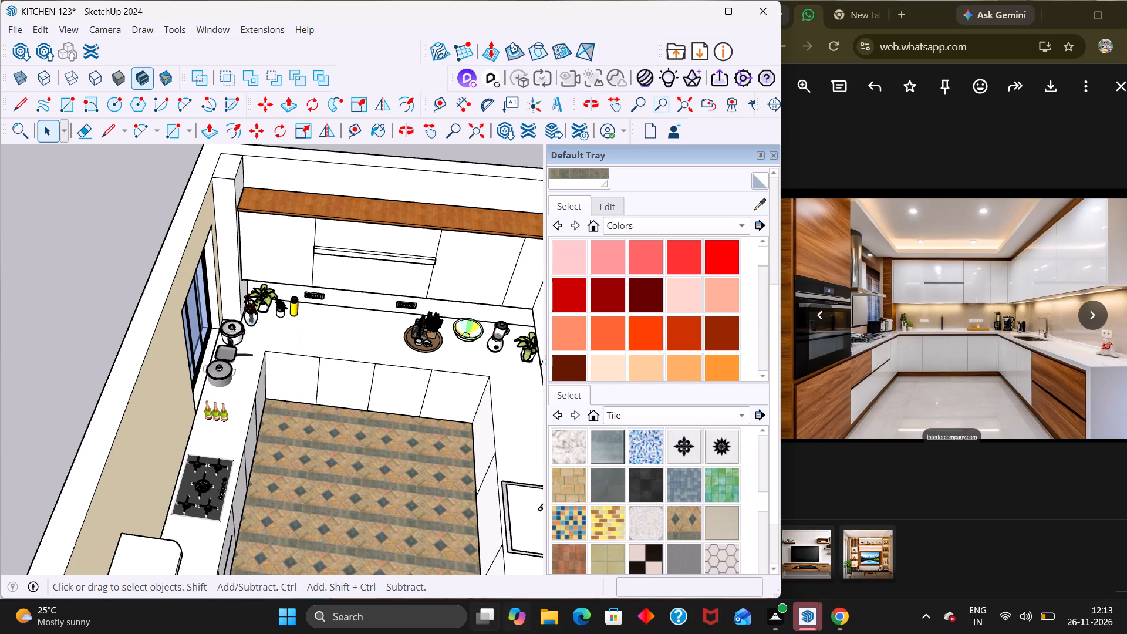
middle_drag(347, 365, 238, 394)
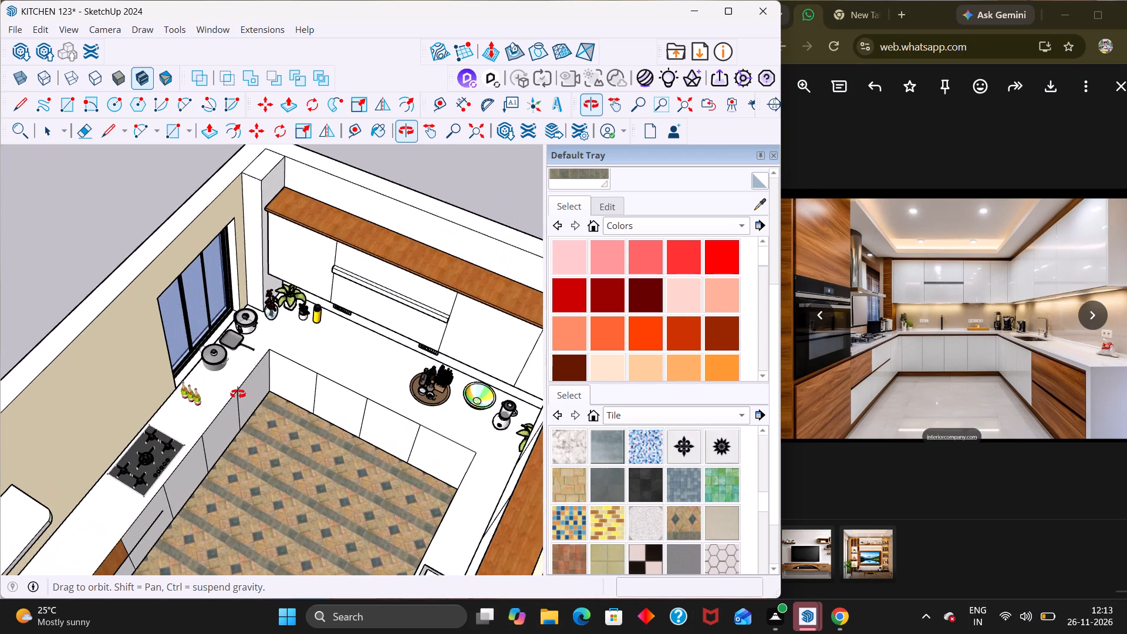
middle_drag(238, 394, 197, 377)
scroll(197, 377, up, 1)
middle_drag(195, 381, 222, 350)
scroll(224, 349, up, 1)
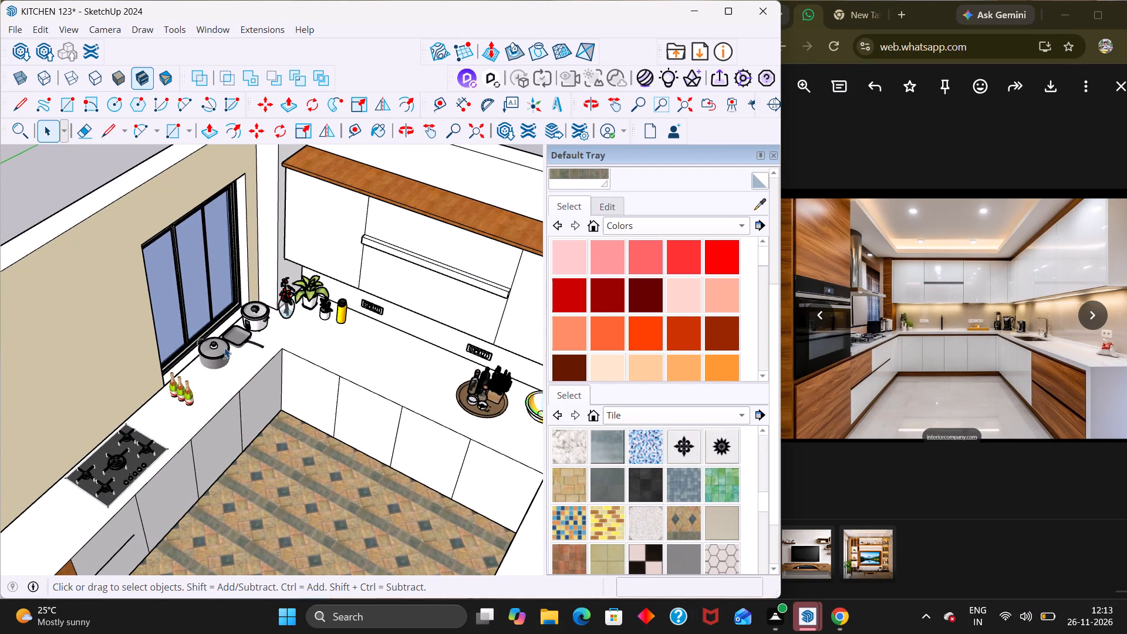
scroll(230, 344, down, 8)
scroll(126, 381, up, 5)
Open the white hood slab above the hob counter and push/pull its front face by about 4 3/4".
middle_drag(275, 353, 177, 403)
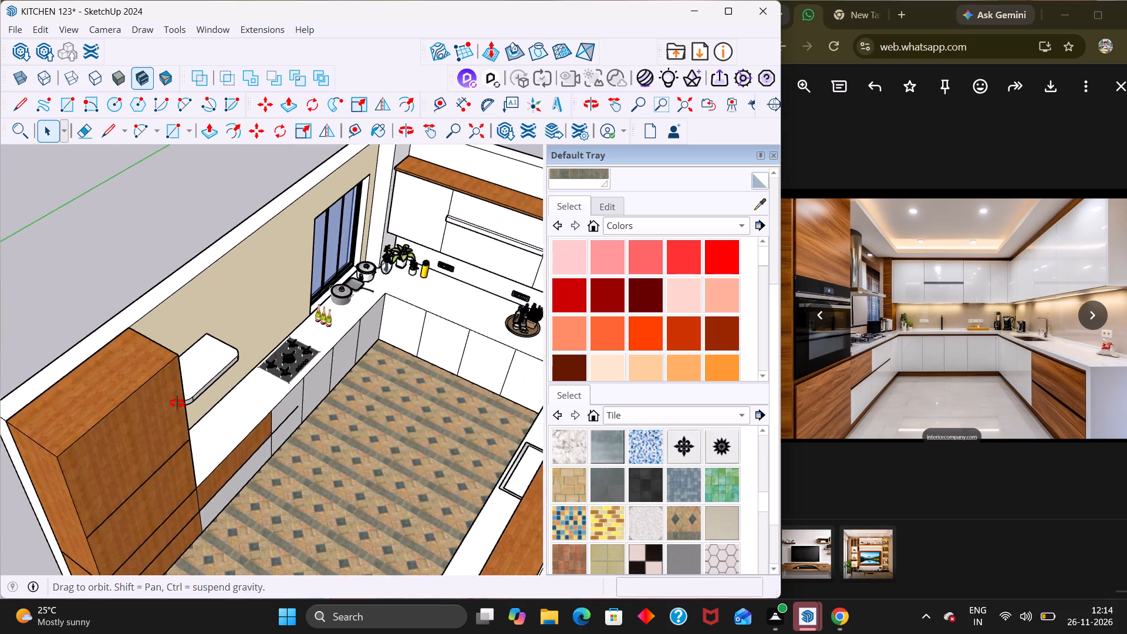
middle_drag(177, 403, 139, 411)
scroll(139, 411, up, 4)
triple_click(123, 364)
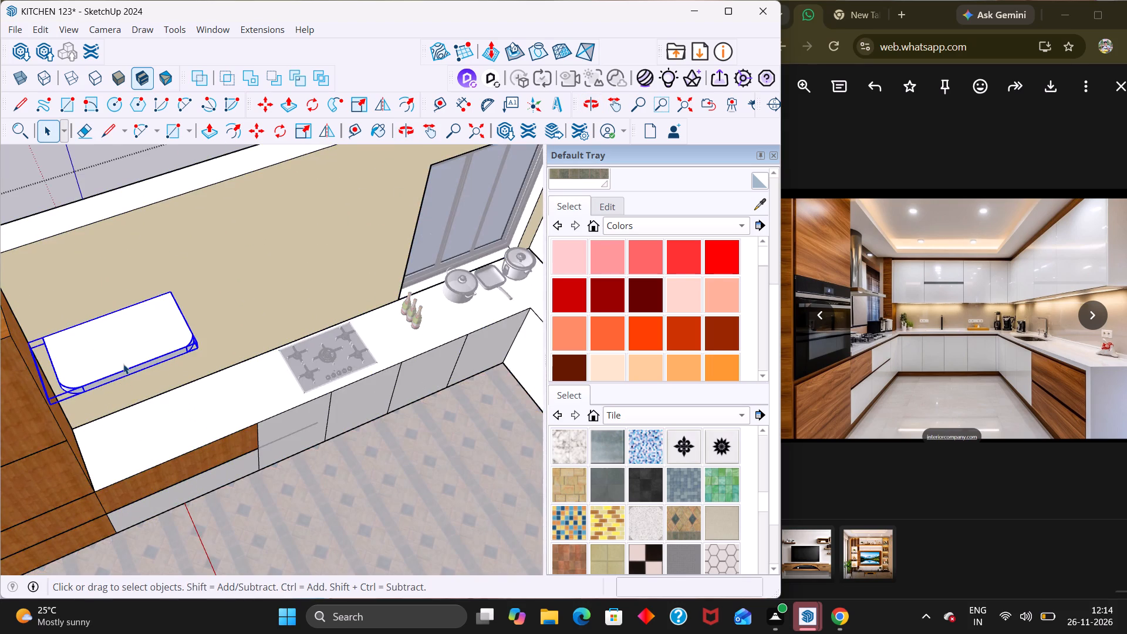
click(123, 364)
key(p)
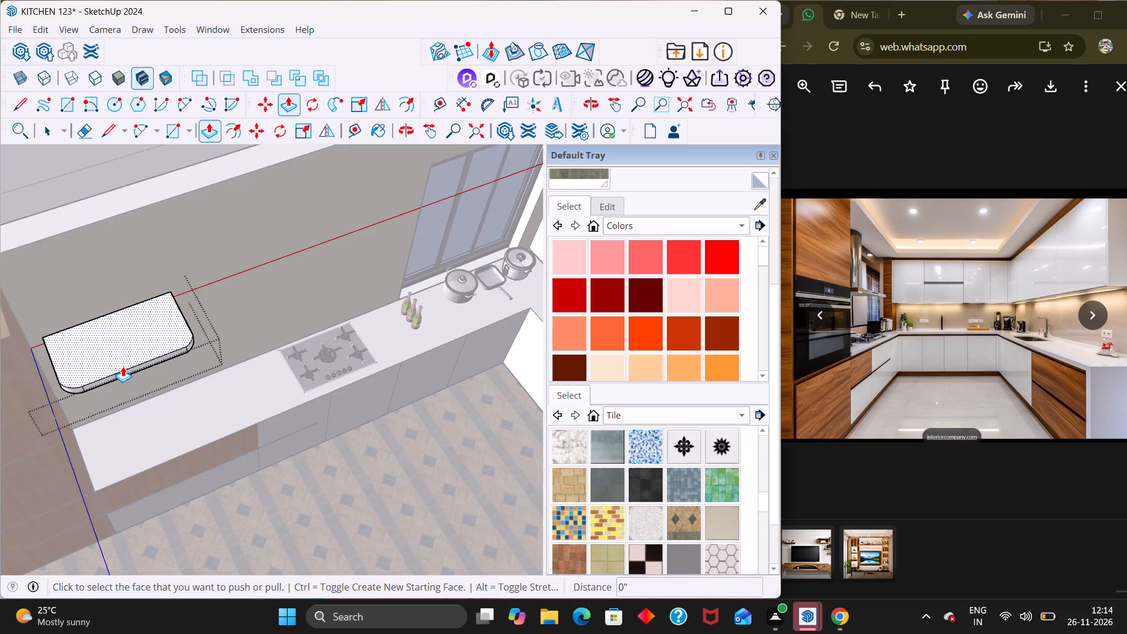
click(123, 366)
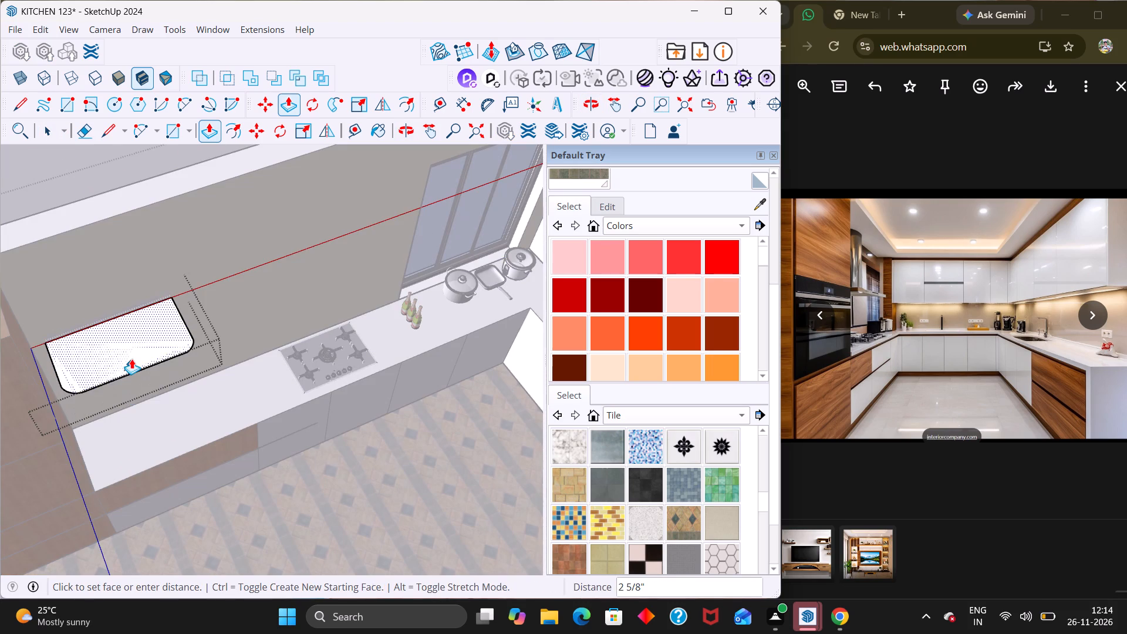
key(space)
key(p)
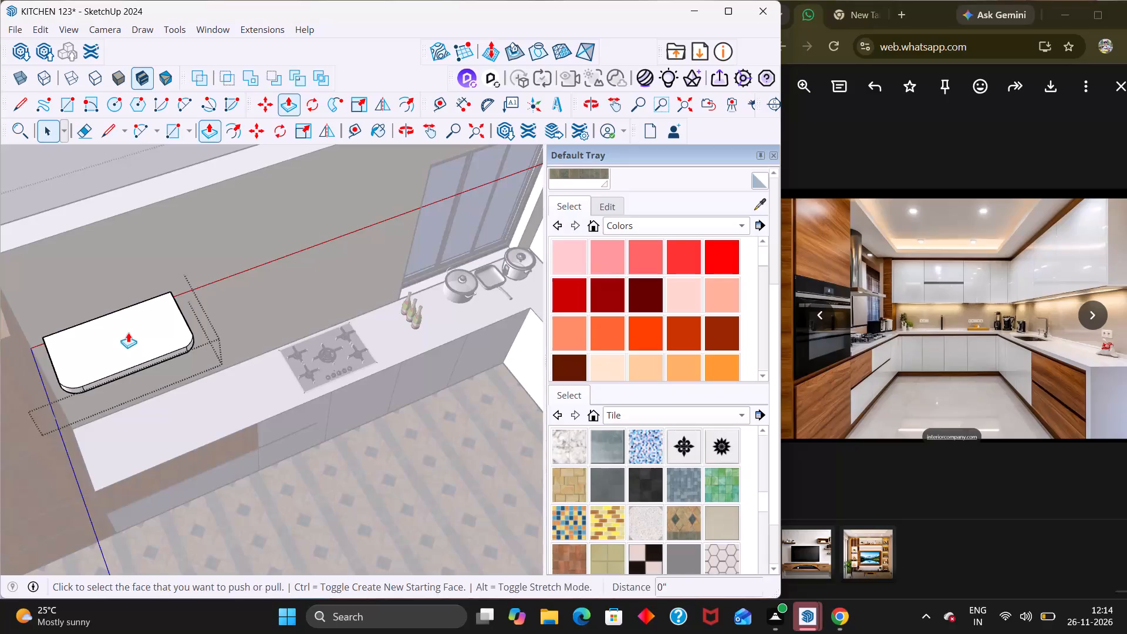
middle_drag(129, 370, 127, 269)
scroll(127, 269, up, 1)
click(128, 269)
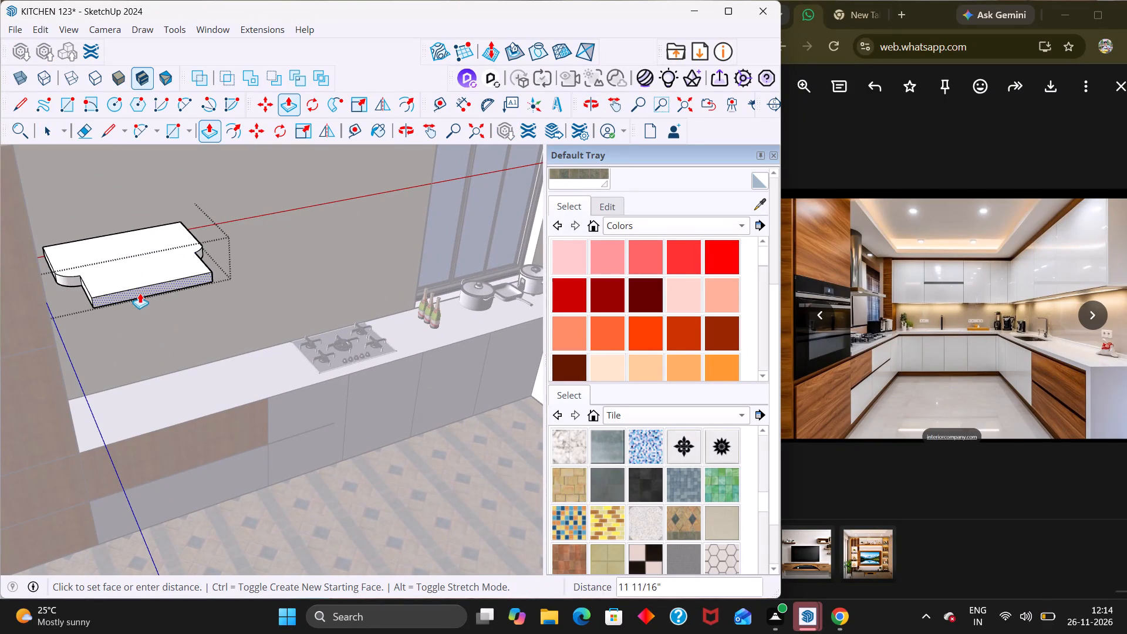
click(50, 327)
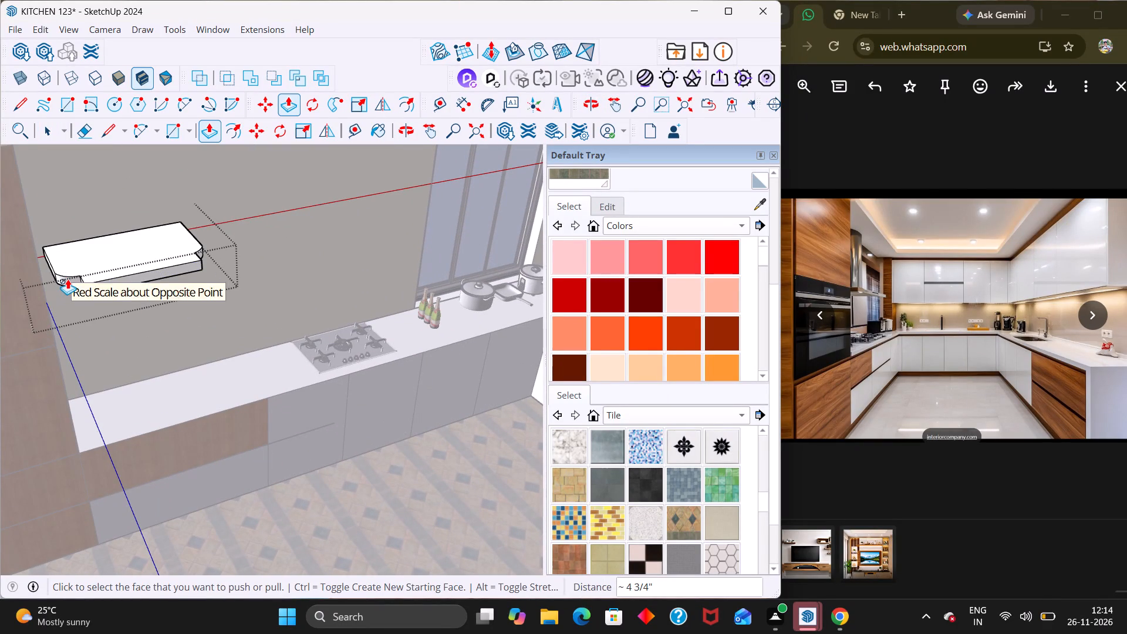
double_click(68, 279)
Inspect the reshaped hood slab up close, close the open groups and review the whole kitchen from outside.
scroll(76, 272, up, 2)
scroll(76, 272, down, 1)
scroll(76, 272, up, 2)
scroll(154, 249, up, 1)
middle_drag(154, 249, 168, 365)
middle_drag(170, 359, 176, 339)
middle_click(178, 335)
middle_drag(185, 328, 238, 285)
scroll(192, 323, down, 1)
scroll(193, 322, up, 1)
scroll(198, 319, down, 8)
key(Escape)
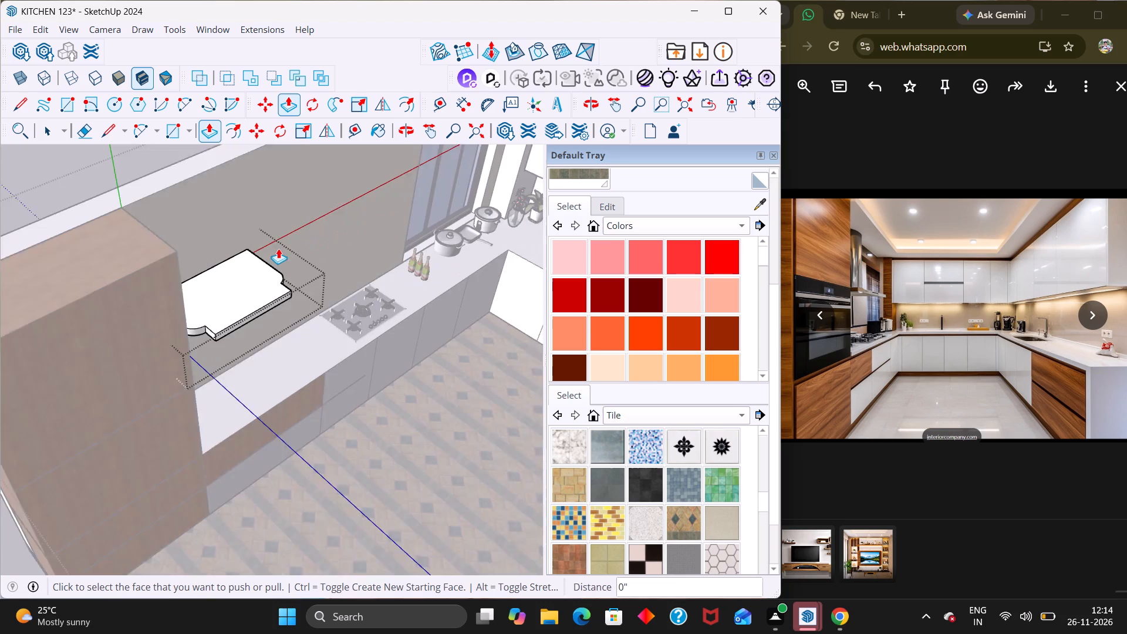
scroll(278, 248, down, 7)
key(space)
click(178, 173)
scroll(237, 227, down, 4)
middle_drag(291, 274, 69, 319)
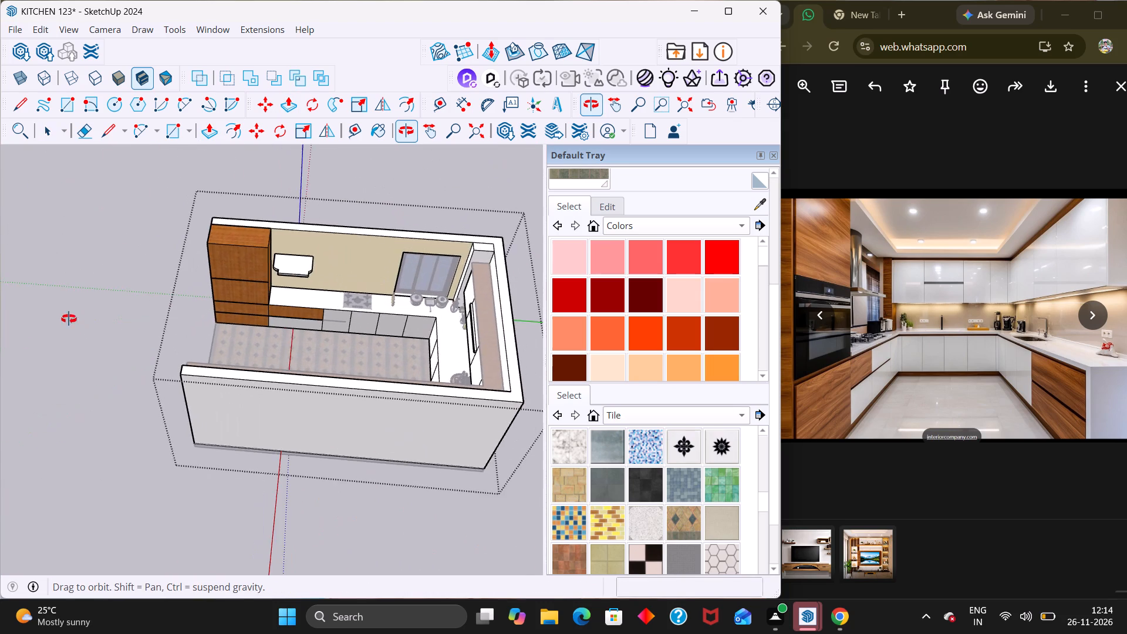
middle_drag(69, 319, 69, 318)
middle_drag(305, 299, 77, 322)
scroll(72, 322, up, 1)
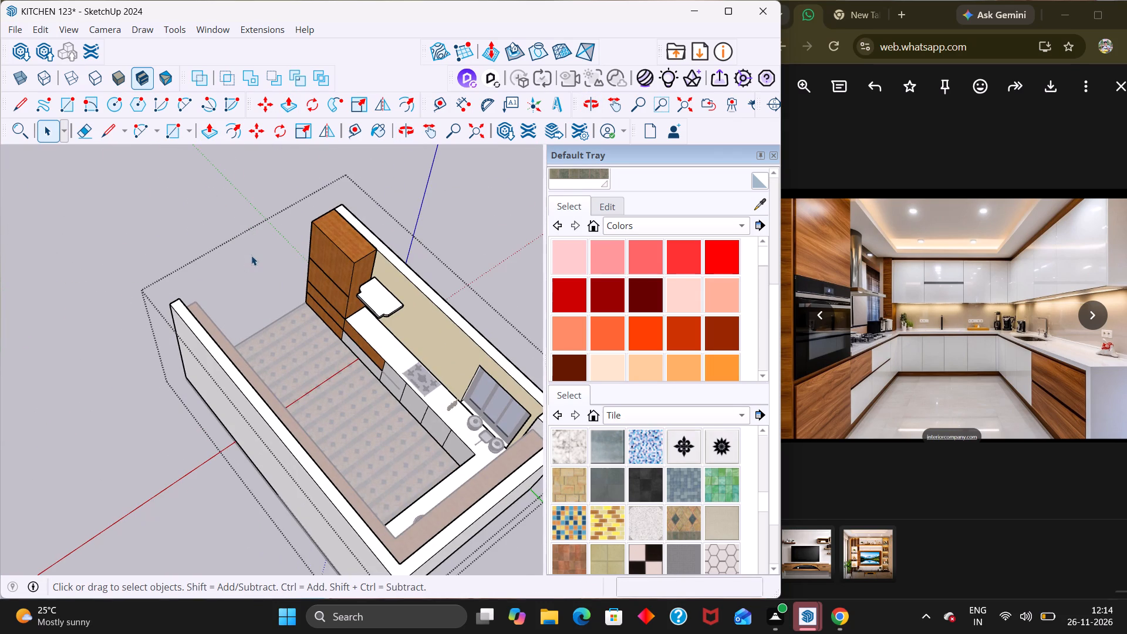
scroll(348, 288, down, 4)
middle_drag(376, 299, 636, 340)
scroll(633, 345, up, 1)
click(528, 262)
middle_drag(208, 281, 231, 217)
scroll(219, 254, up, 2)
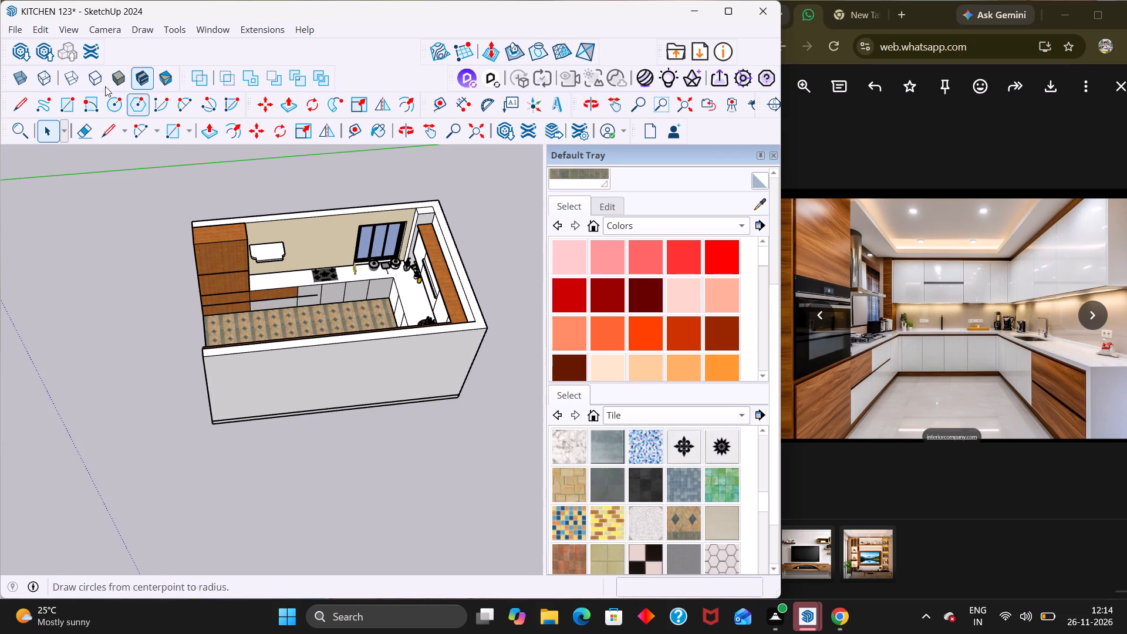
Open 3D Warehouse, dismiss the promotion and search the models for SMALL PLANT.
click(24, 55)
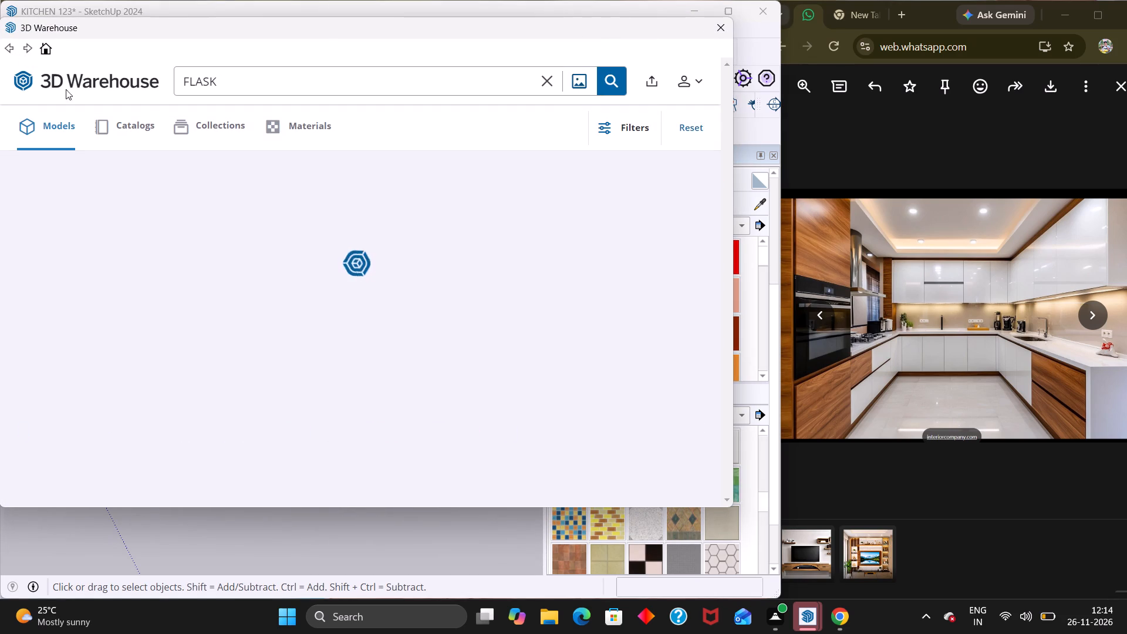
click(221, 83)
key(BackSpace)
key(BackSpace)
key(BackSpace)
key(BackSpace)
key(BackSpace)
key(BackSpace)
key(BackSpace)
key(BackSpace)
key(BackSpace)
key(BackSpace)
key(BackSpace)
key(BackSpace)
key(BackSpace)
key(BackSpace)
key(BackSpace)
key(BackSpace)
key(BackSpace)
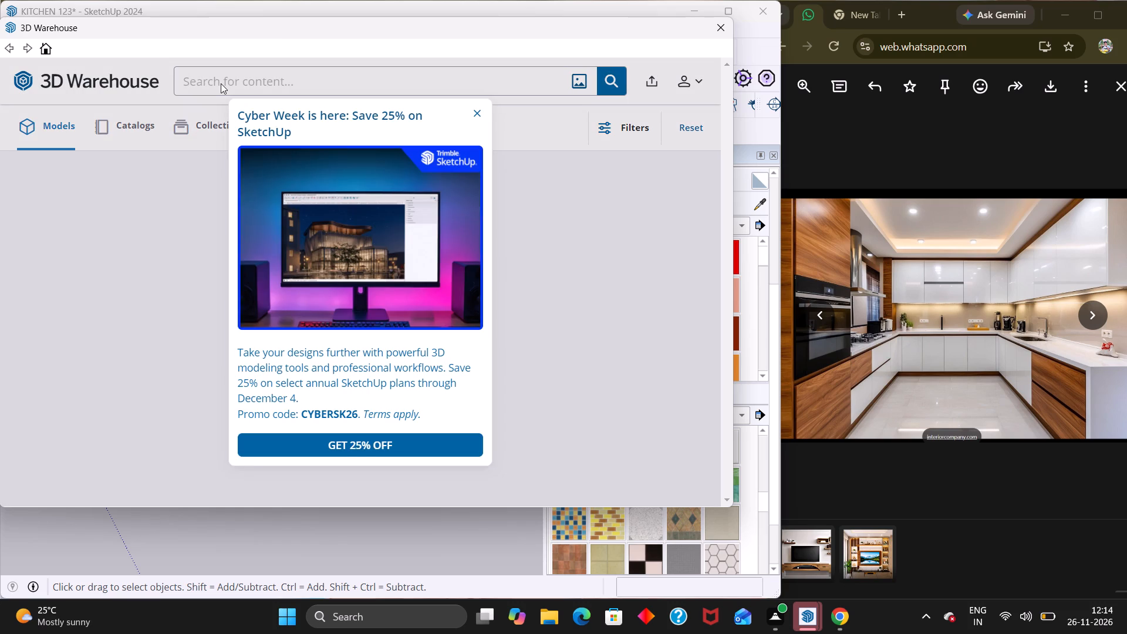
click(480, 114)
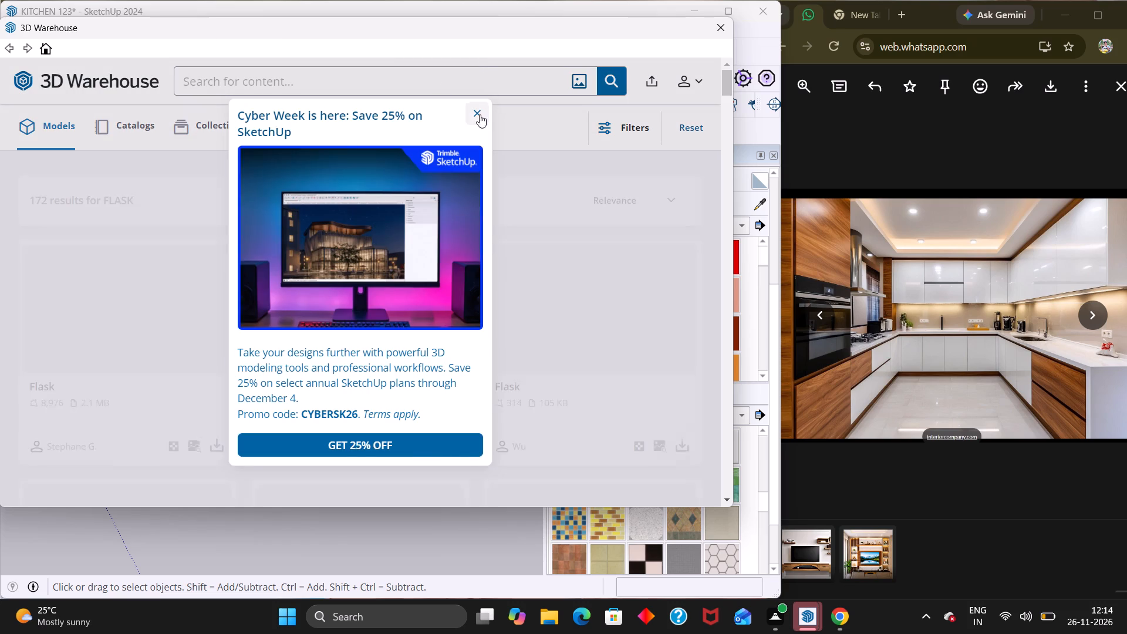
click(383, 77)
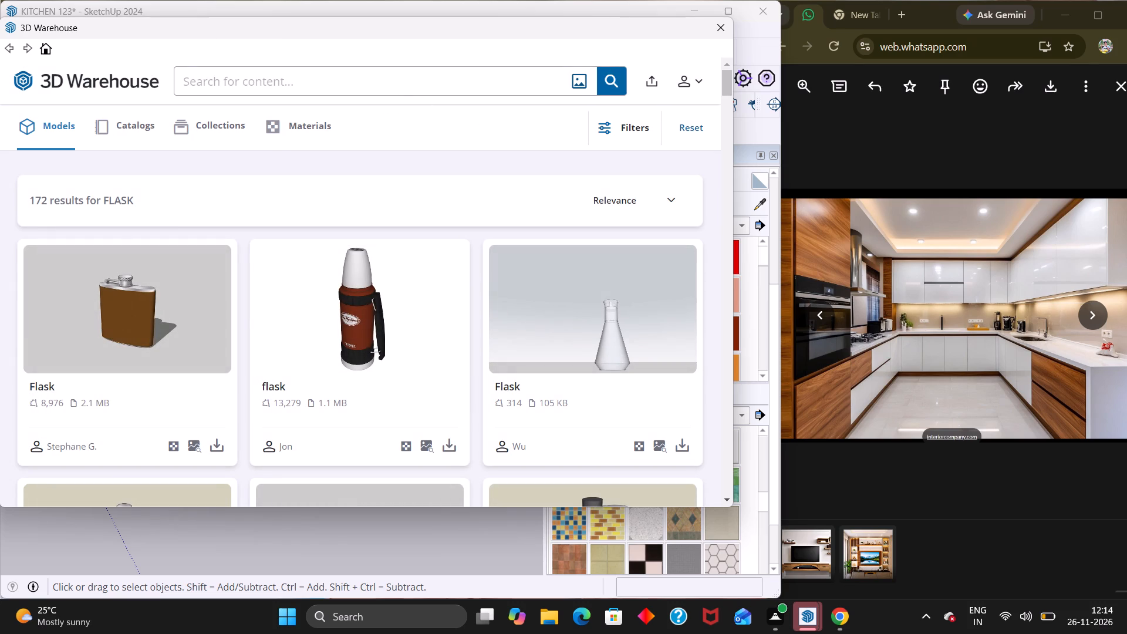
text(SN)
key(BackSpace)
text(MALL)
key(space)
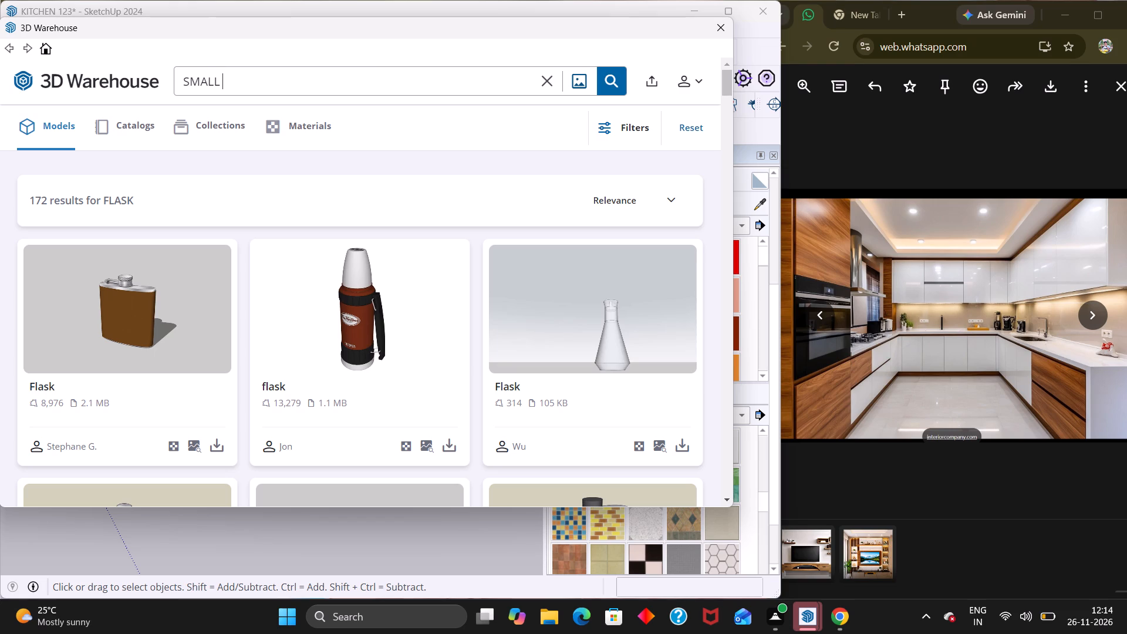
text(PLAN)
key(t)
key(Return)
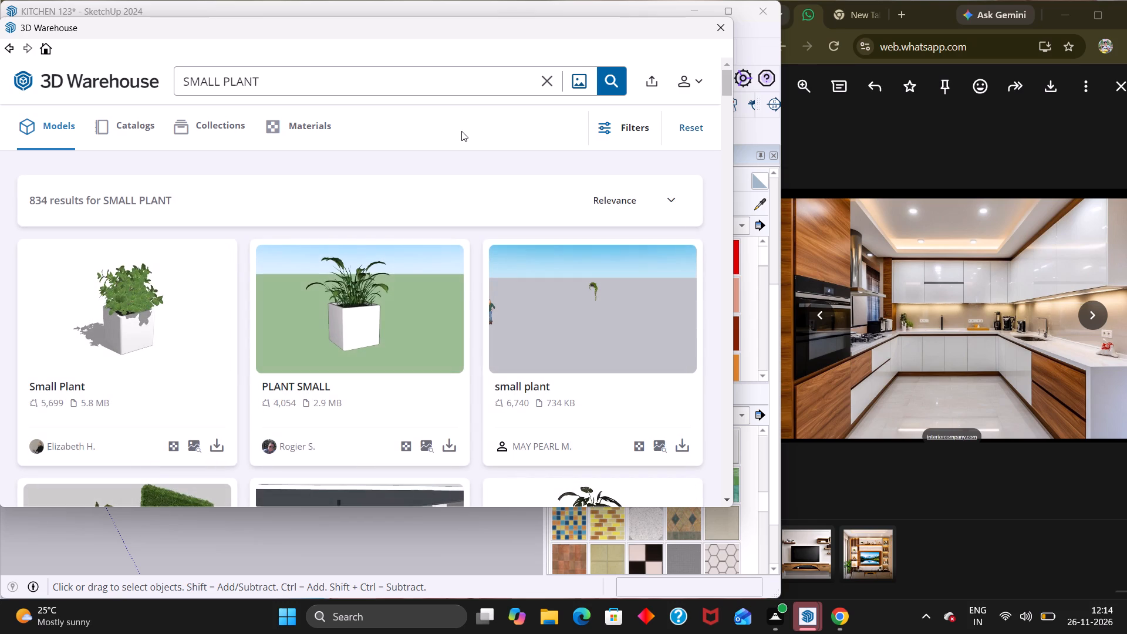
Browse the small plant results and load the 718 KB hanging green plant directly into the kitchen model.
scroll(255, 273, down, 2)
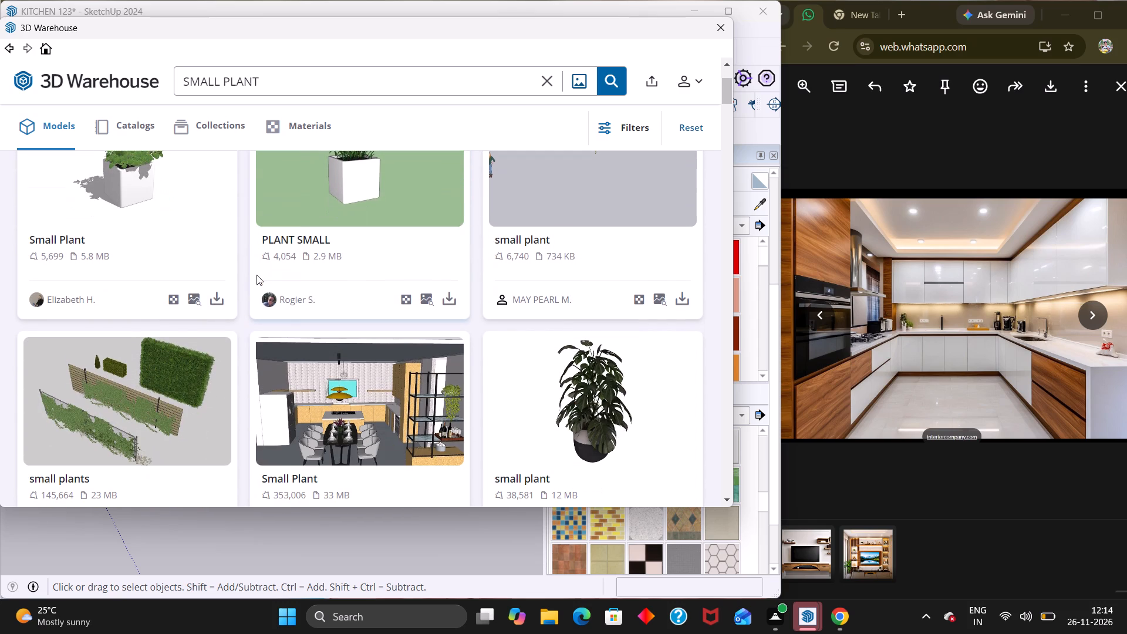
scroll(259, 261, down, 6)
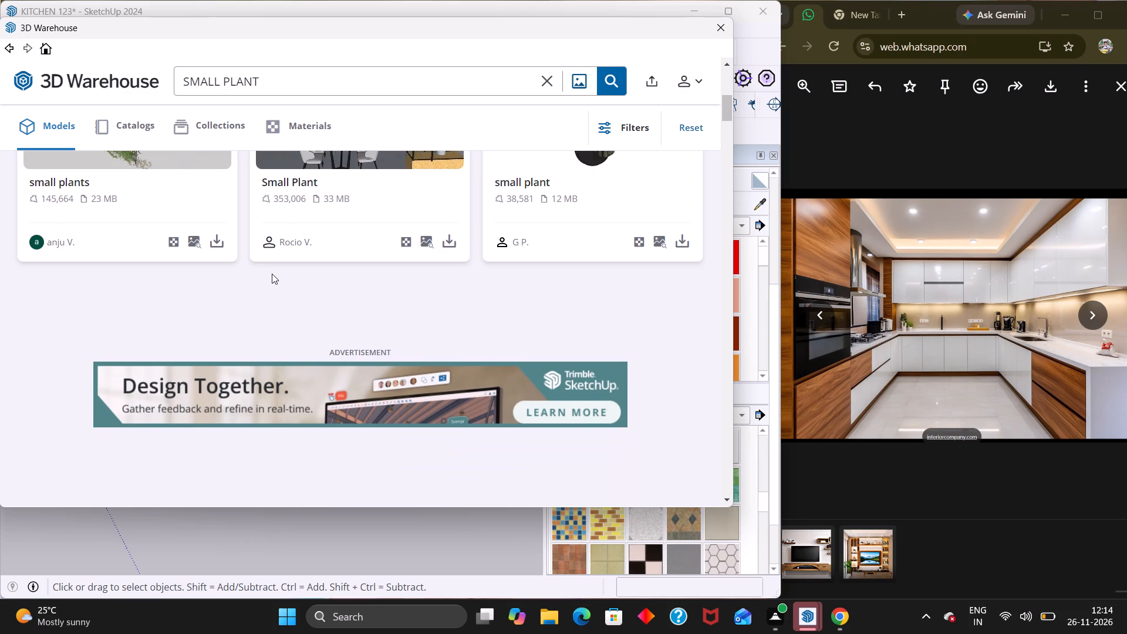
scroll(272, 274, down, 4)
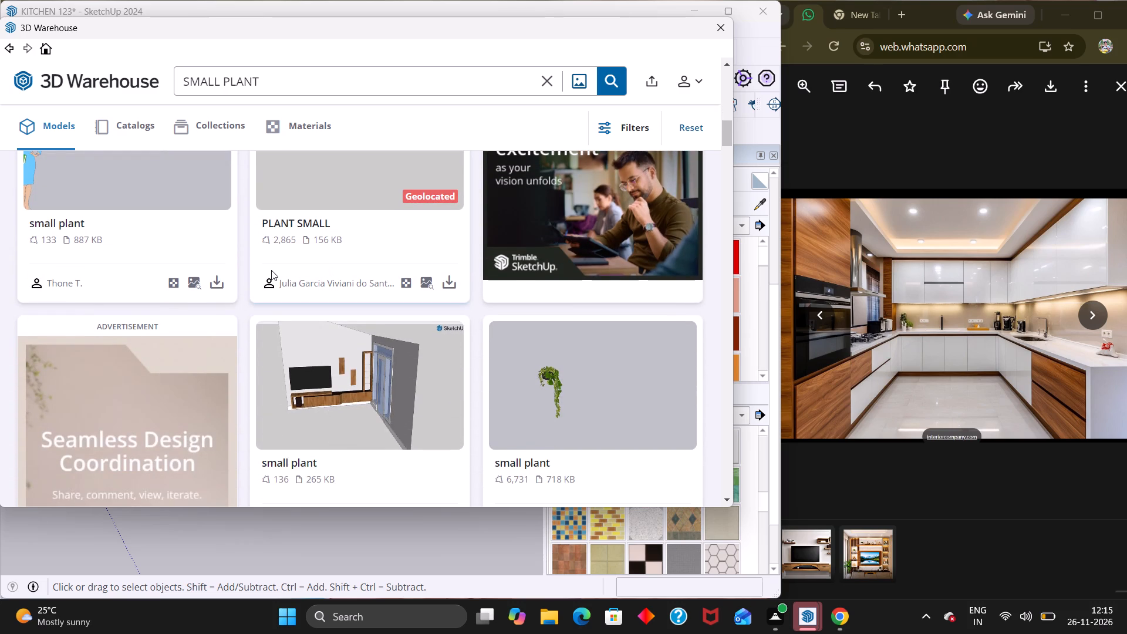
scroll(271, 270, down, 4)
scroll(276, 275, up, 2)
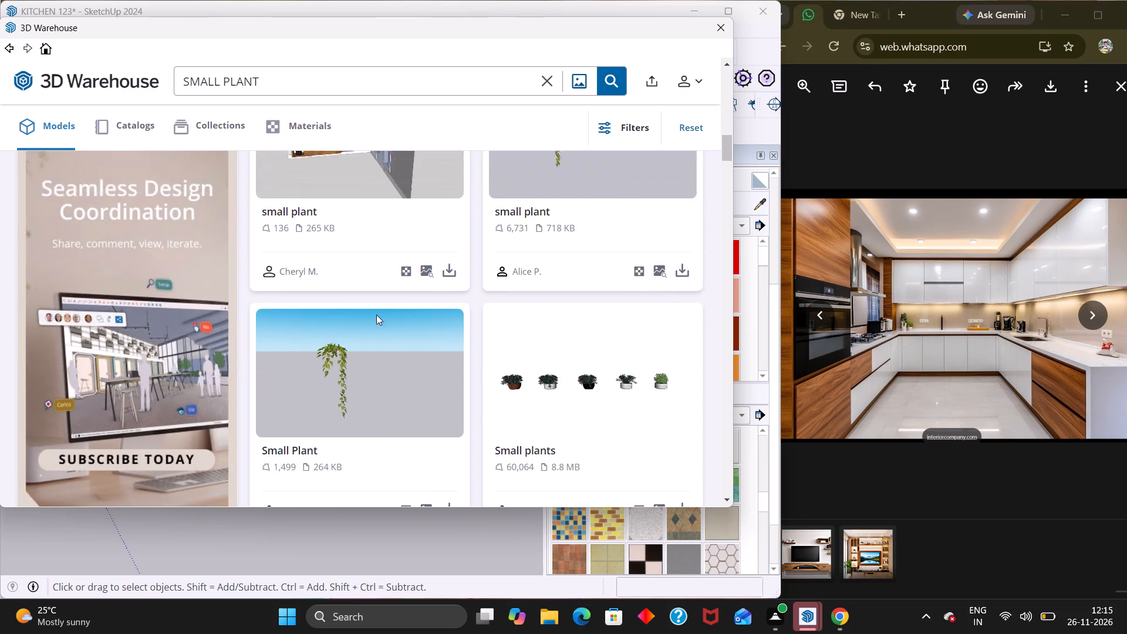
click(683, 374)
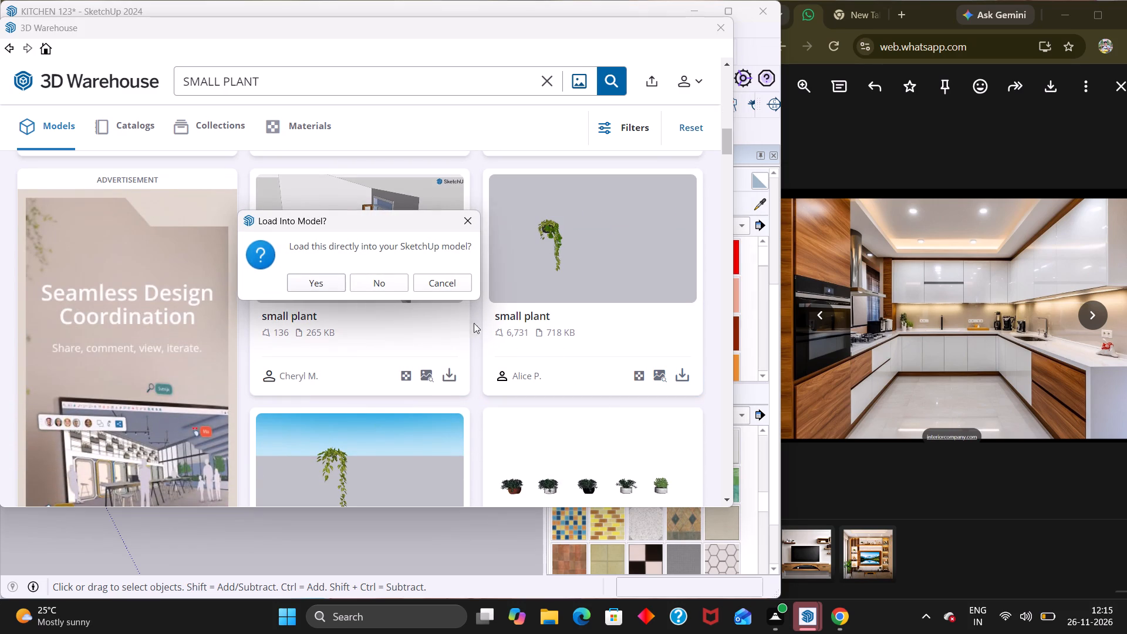
click(338, 277)
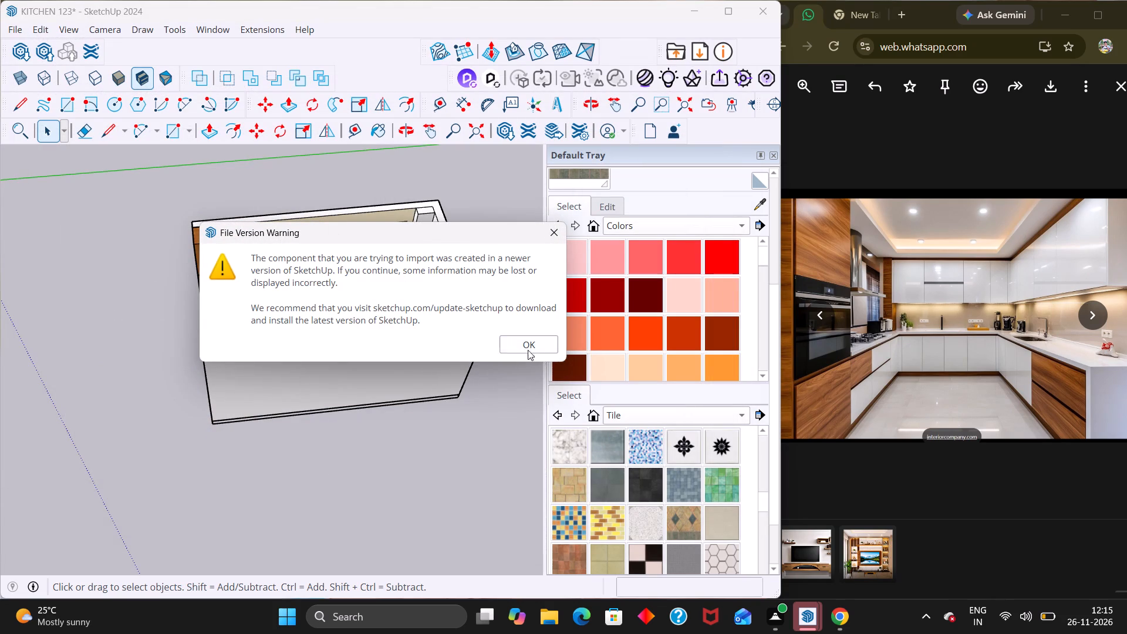
click(538, 353)
Place the imported plant component so that its plant sits over the hob on the counter.
scroll(168, 210, up, 9)
scroll(197, 220, down, 2)
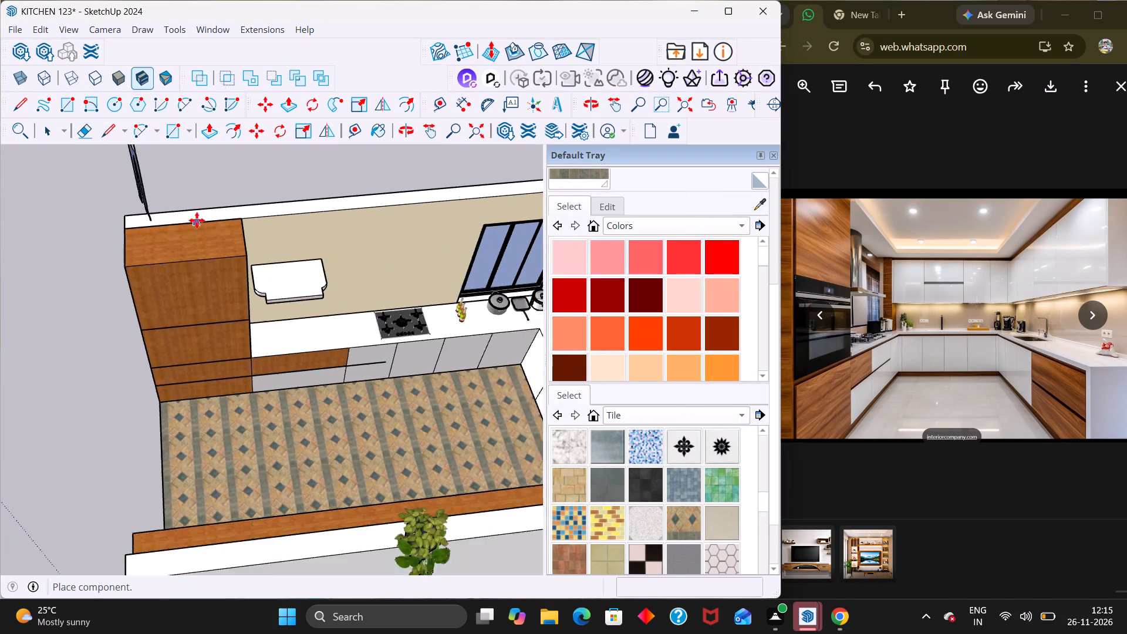
scroll(197, 220, down, 9)
middle_drag(194, 204, 518, 198)
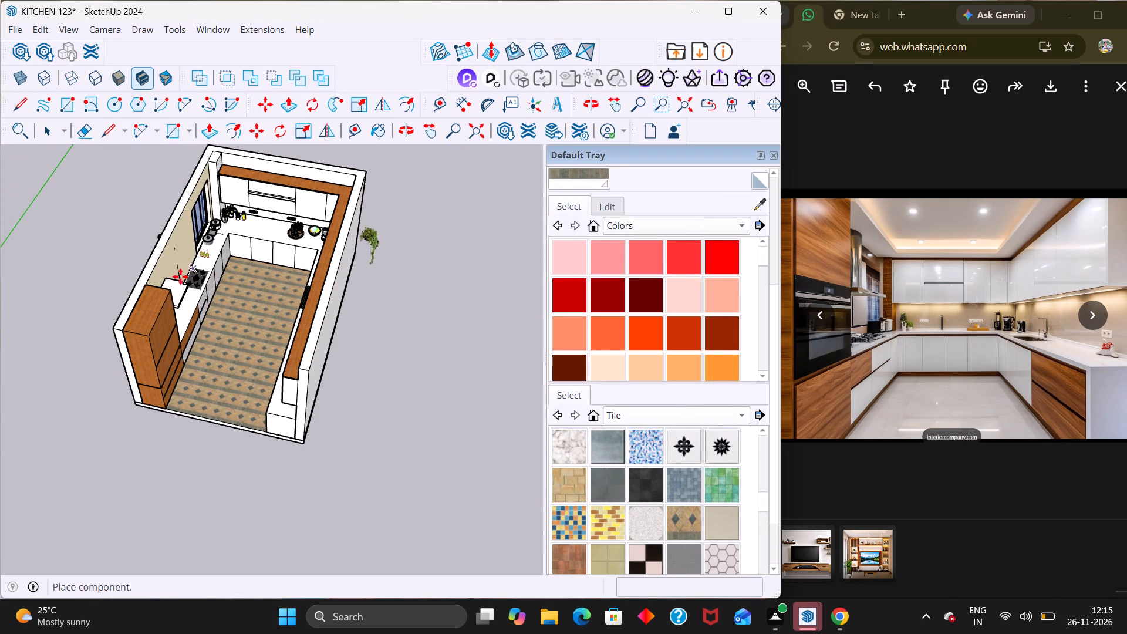
scroll(21, 315, up, 2)
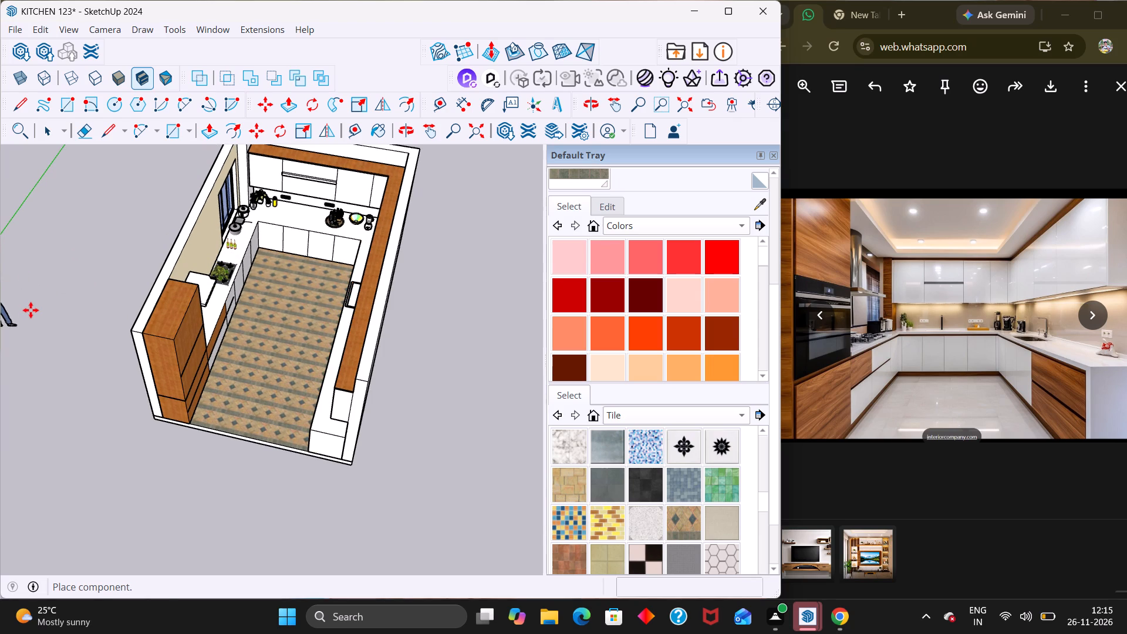
click(31, 310)
Open the imported plant component and delete the human figure standing outside the kitchen.
middle_drag(86, 303, 271, 206)
scroll(271, 206, down, 9)
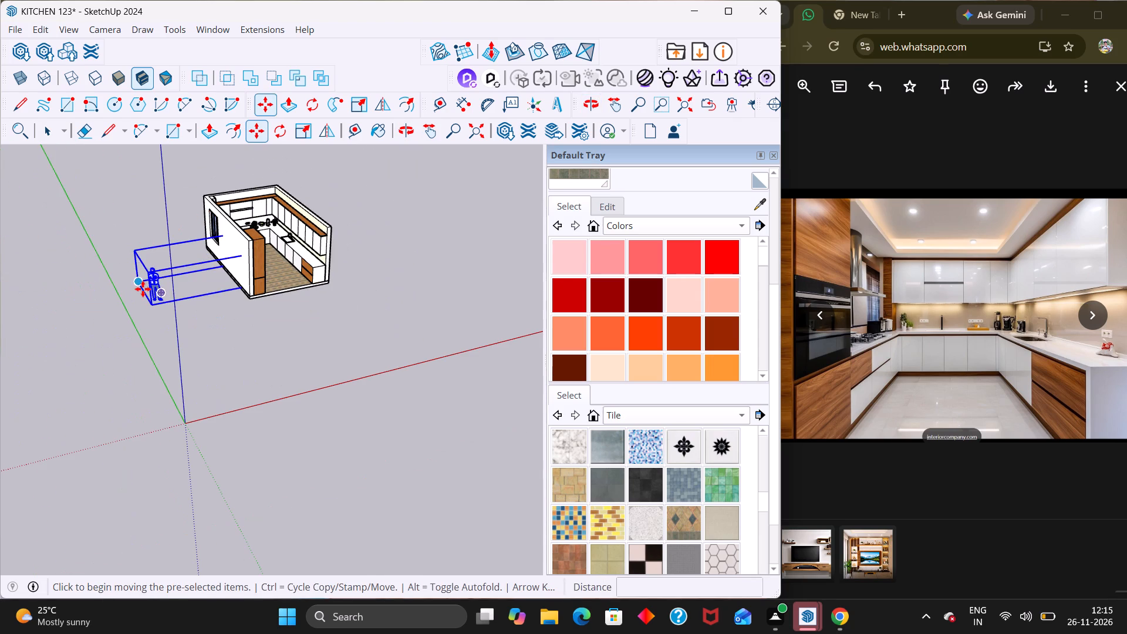
key(space)
double_click(159, 281)
scroll(159, 281, up, 2)
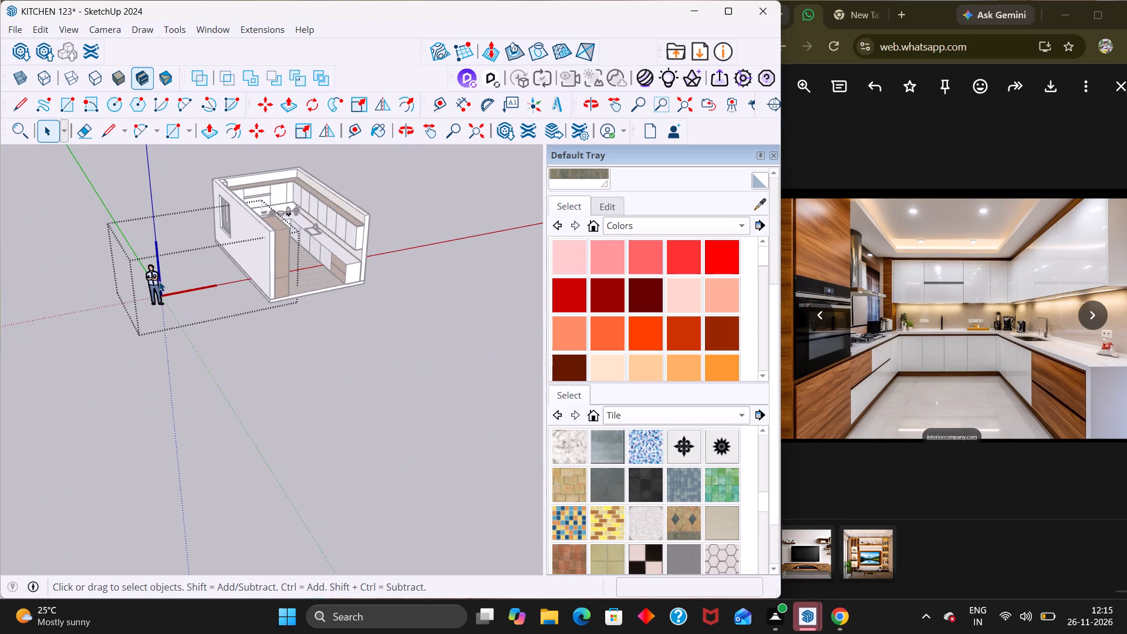
middle_drag(159, 282, 133, 338)
click(146, 295)
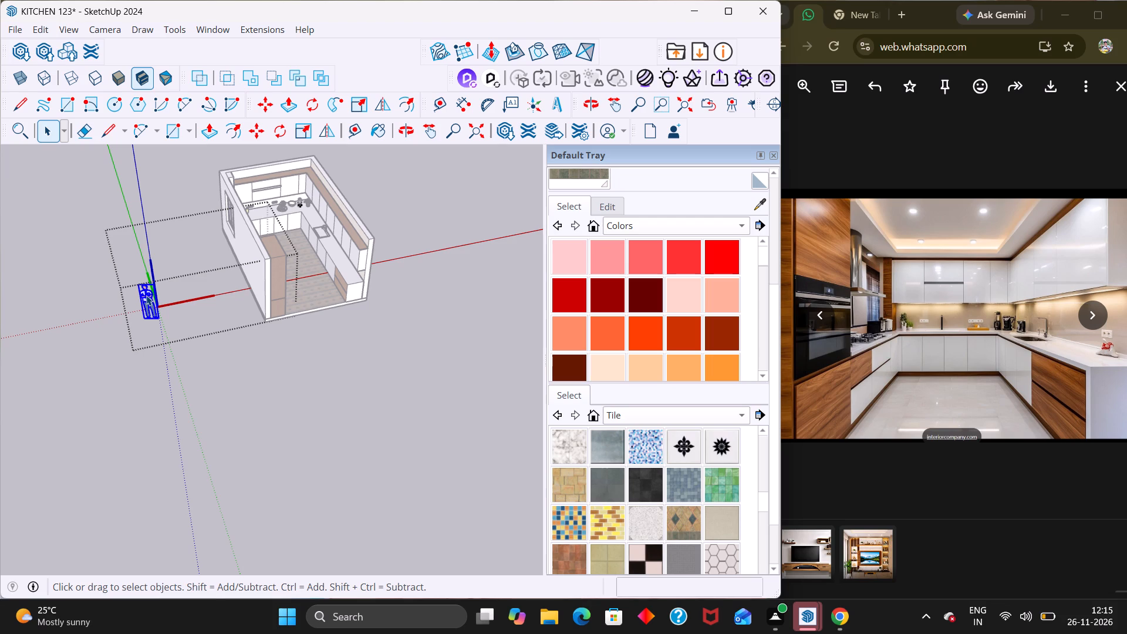
key(Delete)
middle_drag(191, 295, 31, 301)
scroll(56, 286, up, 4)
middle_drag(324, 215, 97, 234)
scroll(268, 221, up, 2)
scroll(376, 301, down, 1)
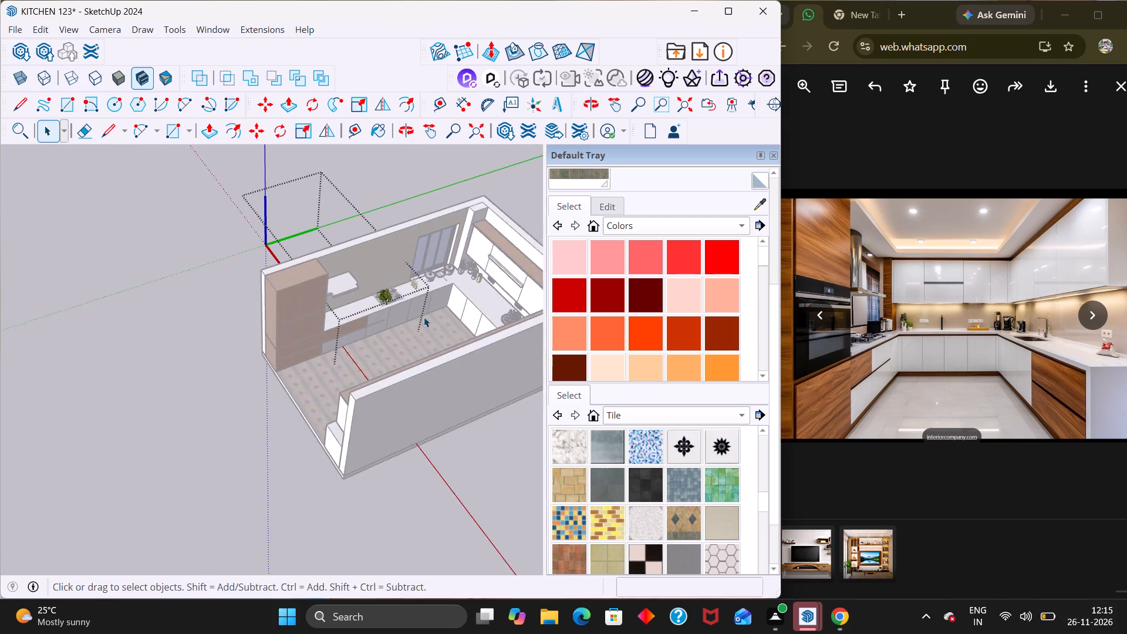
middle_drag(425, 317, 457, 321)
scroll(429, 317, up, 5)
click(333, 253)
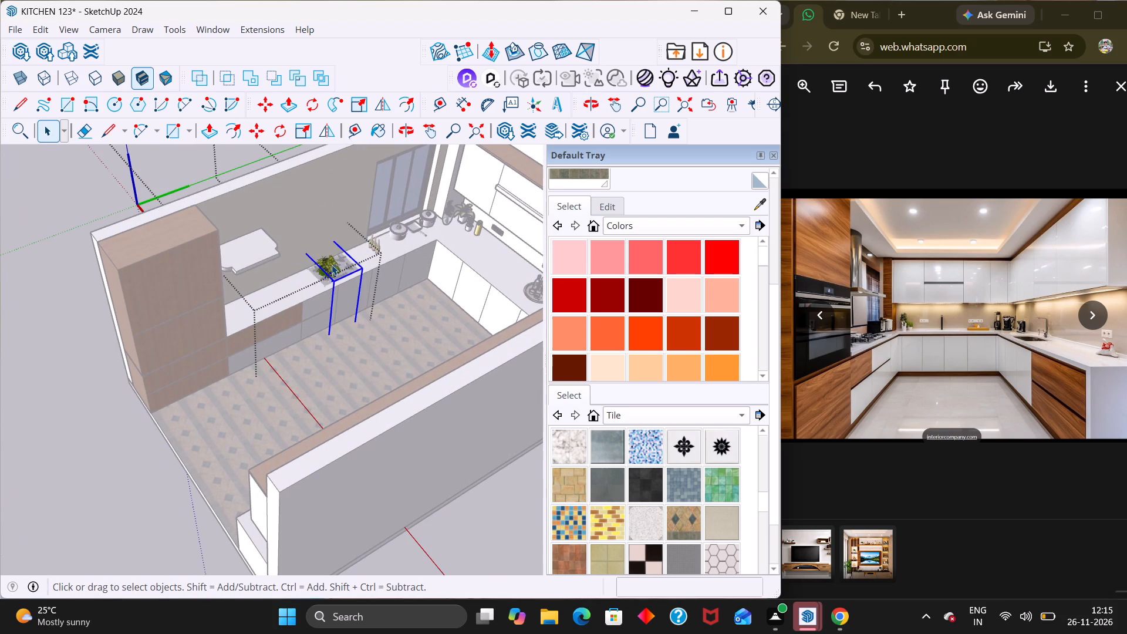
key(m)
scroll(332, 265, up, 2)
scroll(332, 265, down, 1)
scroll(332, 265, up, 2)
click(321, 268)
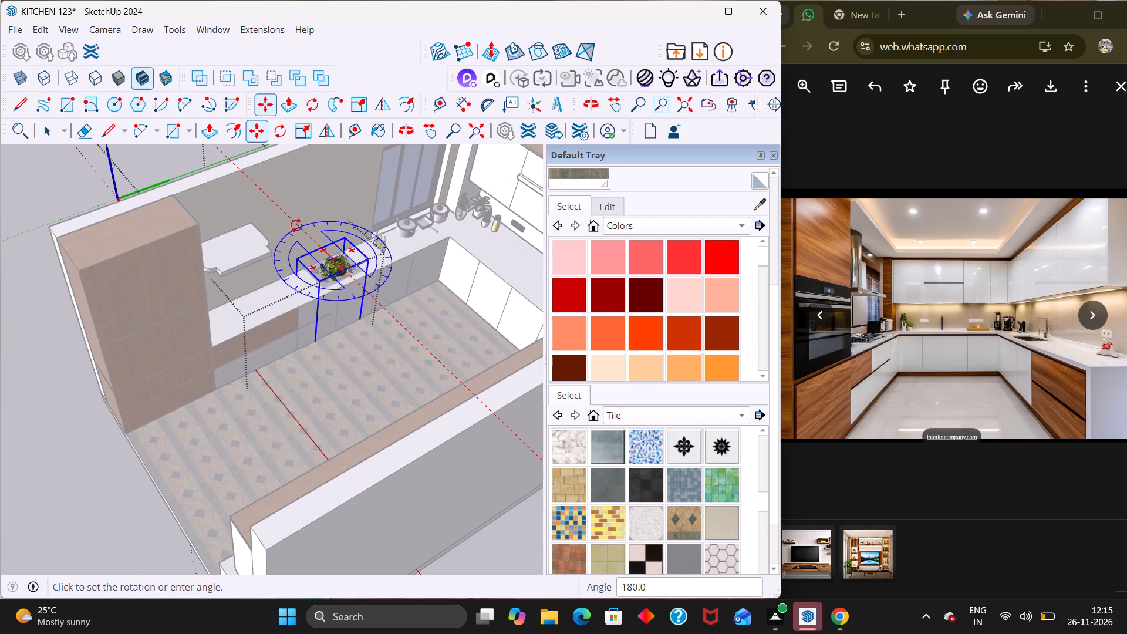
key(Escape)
Close the open component and move the plant about 6' 1 1/2" from the hob to the white hood slab beside the tall wood cabinet.
scroll(319, 285, up, 4)
middle_drag(323, 289, 176, 241)
key(space)
scroll(338, 281, up, 3)
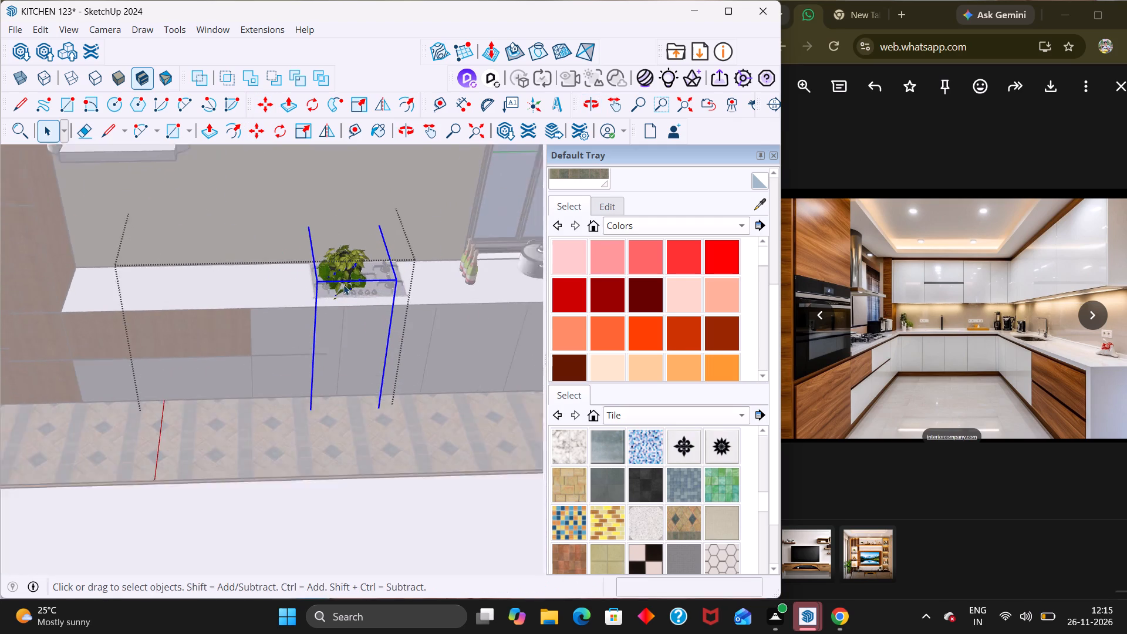
click(468, 342)
scroll(386, 304, up, 3)
click(334, 248)
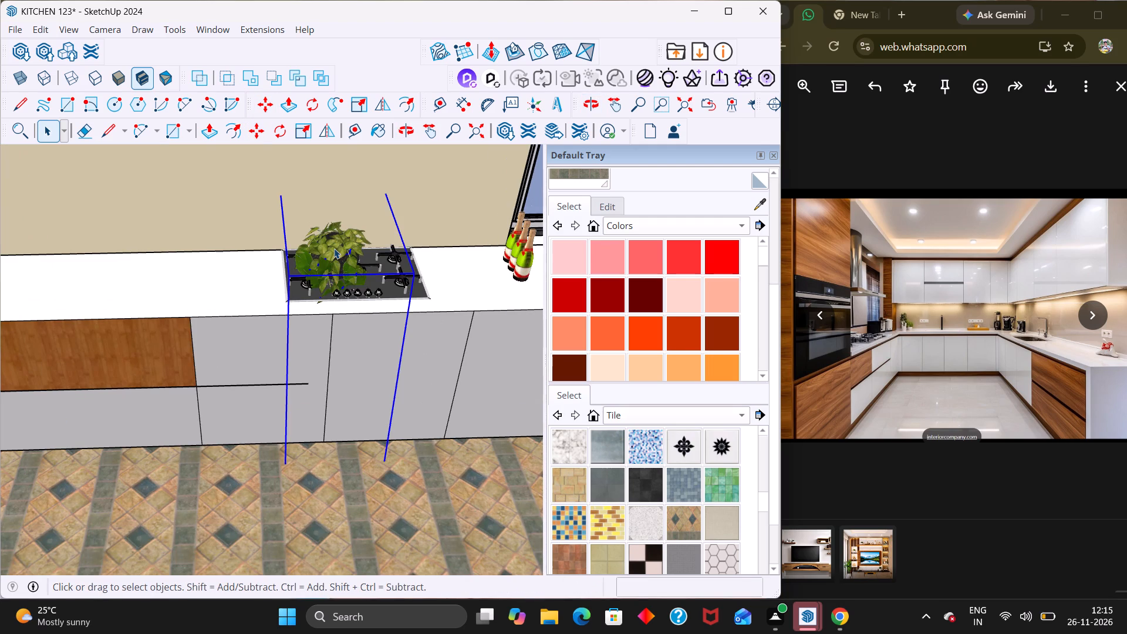
key(m)
click(325, 245)
scroll(298, 190, down, 3)
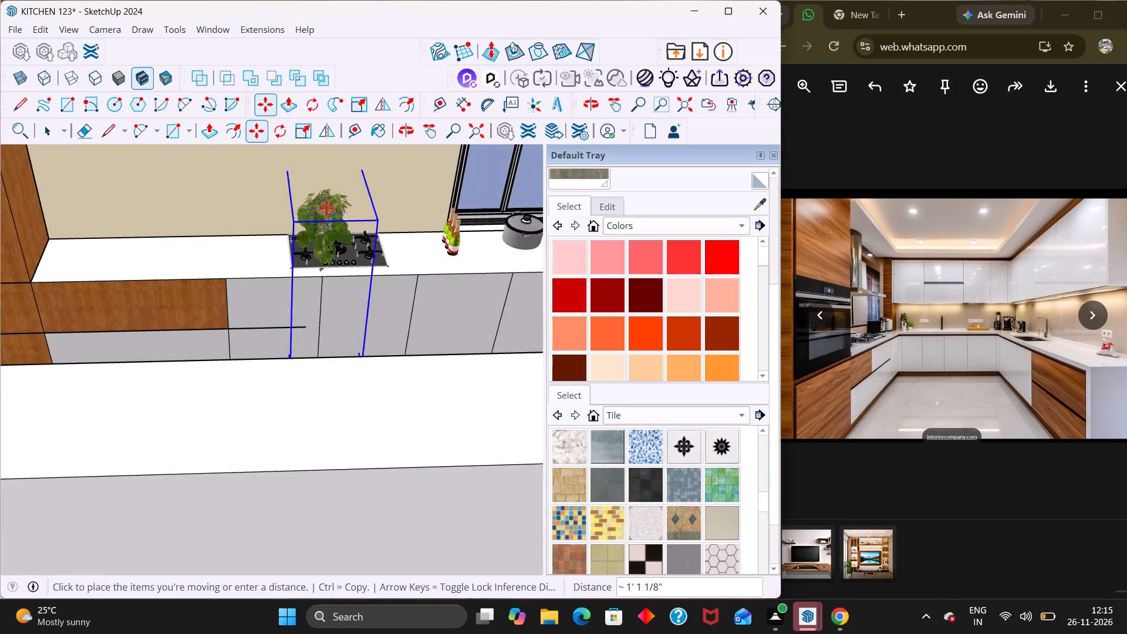
scroll(326, 208, down, 3)
scroll(329, 214, up, 1)
scroll(330, 215, down, 6)
scroll(212, 167, up, 2)
middle_drag(217, 178, 224, 291)
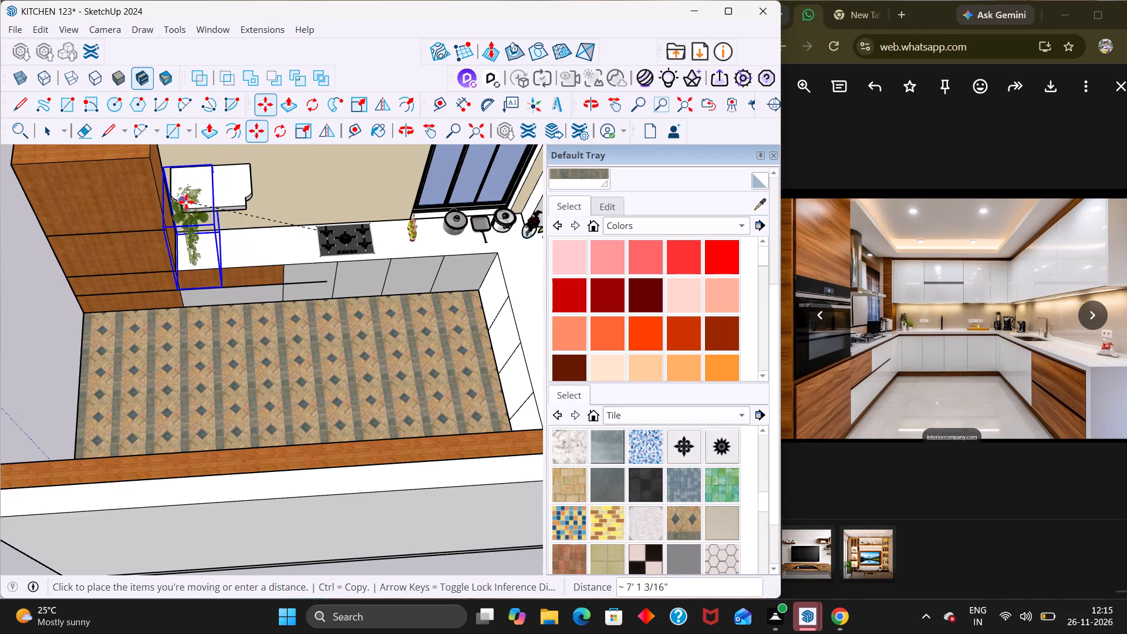
middle_drag(203, 197, 165, 176)
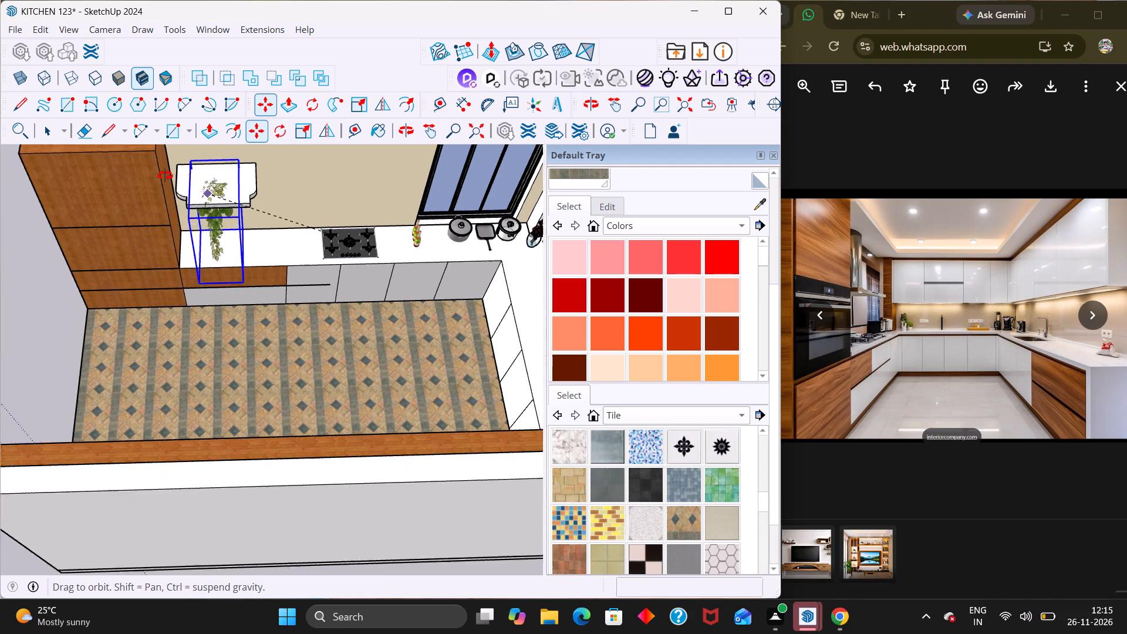
middle_drag(165, 176, 70, 111)
middle_drag(257, 221, 128, 148)
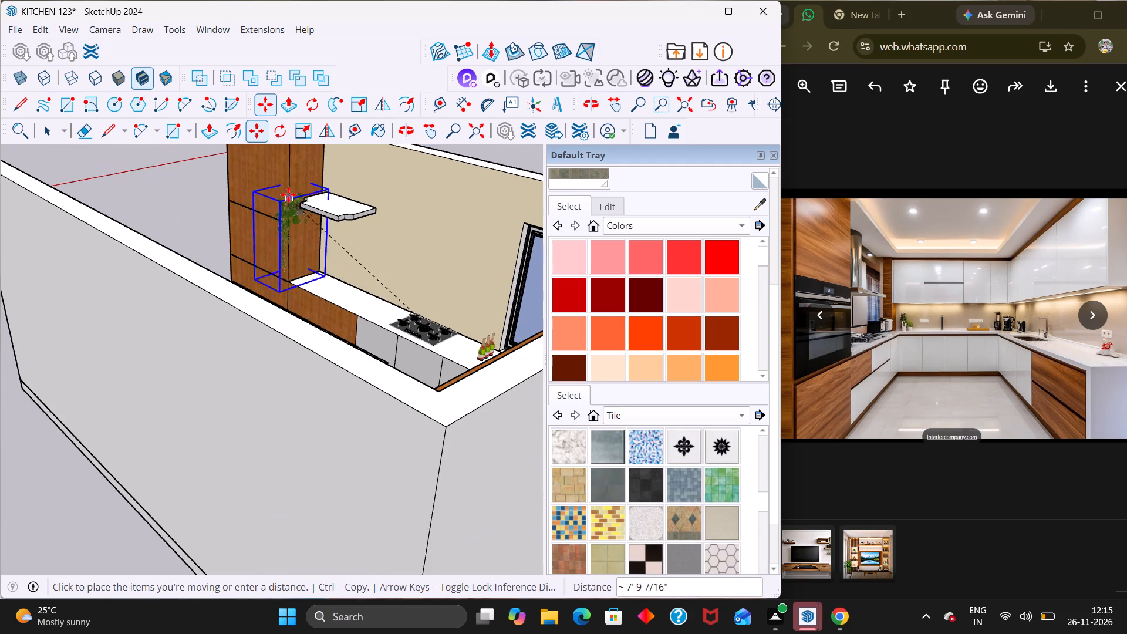
scroll(302, 186, up, 2)
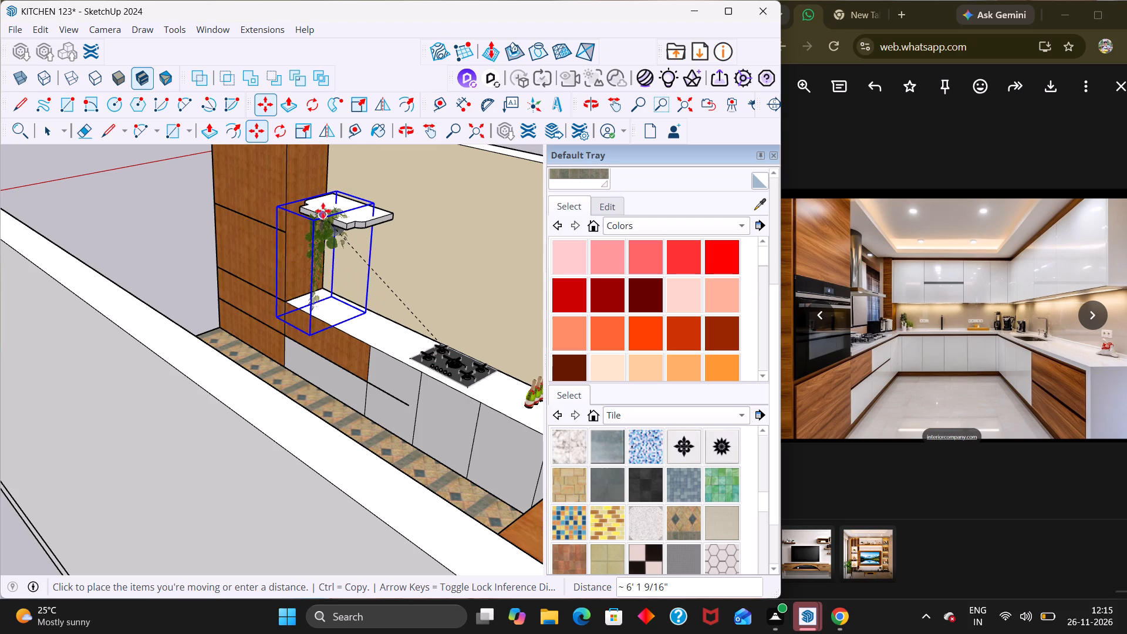
click(325, 210)
key(space)
Deselect the plant and examine its position at the hood slab from outside and above the kitchen.
scroll(254, 240, down, 4)
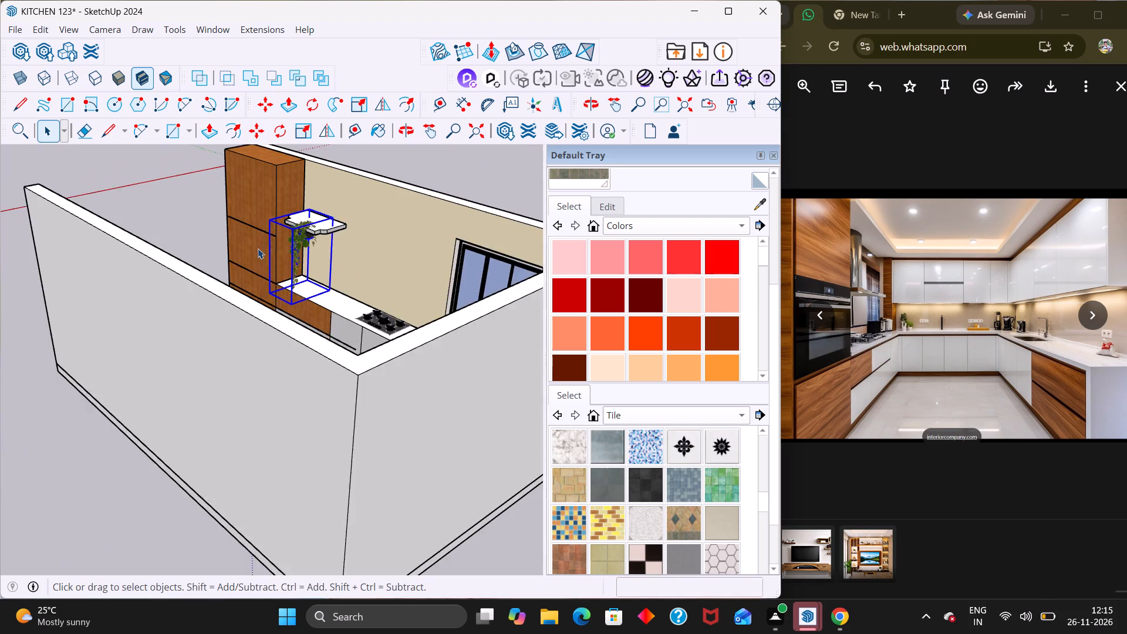
scroll(258, 248, down, 3)
click(439, 159)
scroll(346, 217, up, 1)
scroll(346, 217, down, 1)
scroll(346, 217, up, 7)
middle_drag(315, 292, 234, 186)
scroll(235, 187, up, 5)
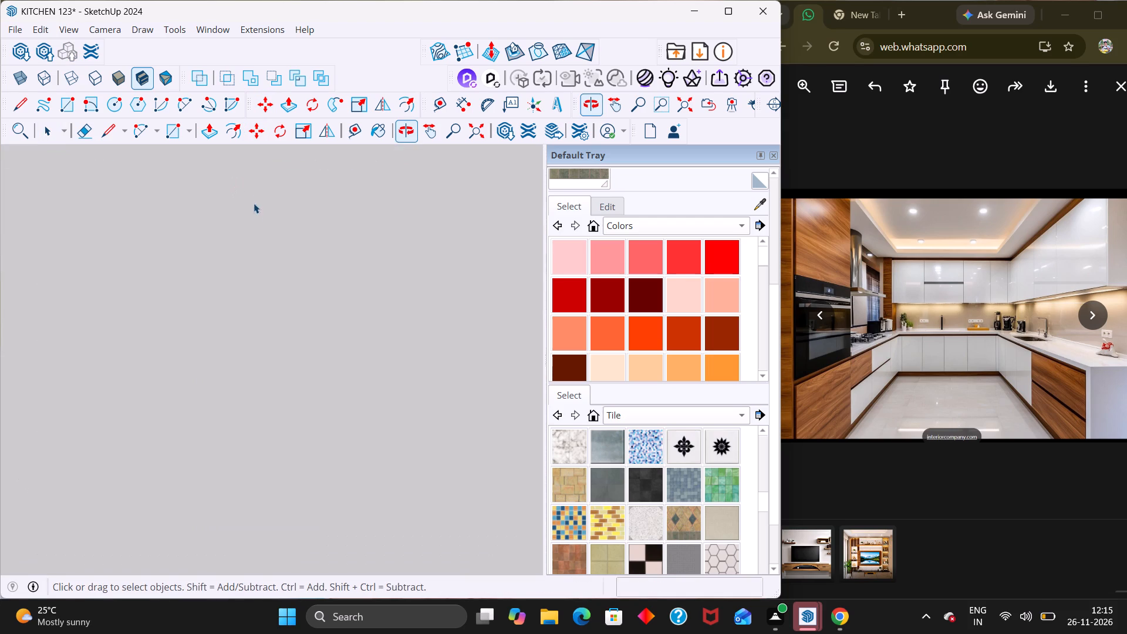
scroll(258, 220, down, 5)
key(shift+z)
middle_drag(294, 183, 323, 291)
scroll(321, 269, down, 1)
scroll(323, 291, up, 2)
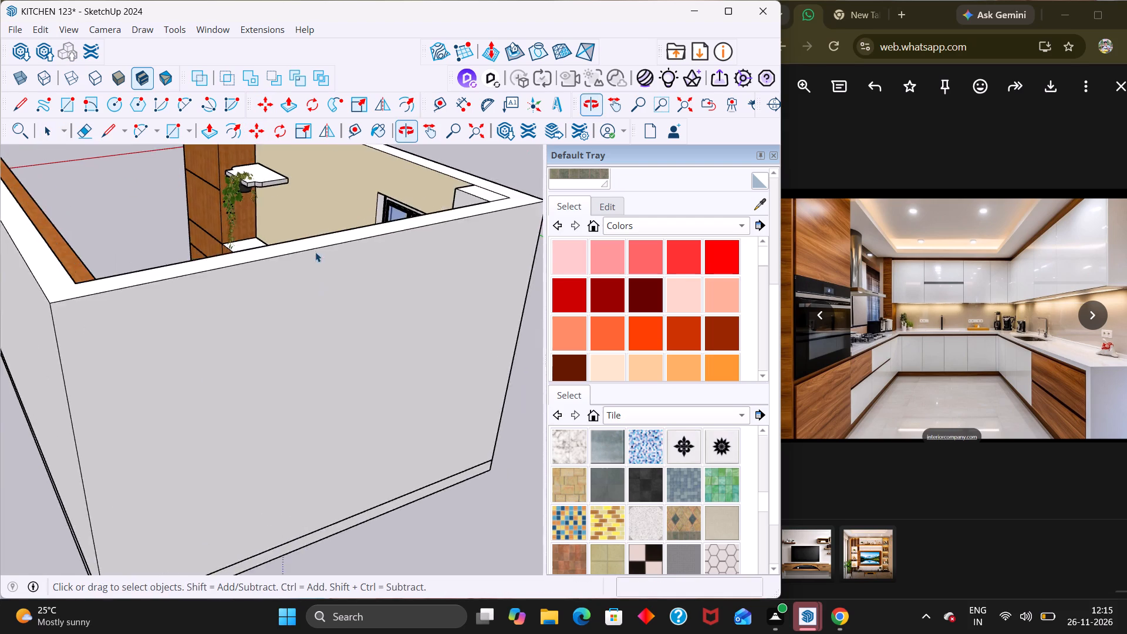
scroll(315, 252, up, 5)
middle_drag(248, 235, 252, 353)
scroll(278, 344, down, 12)
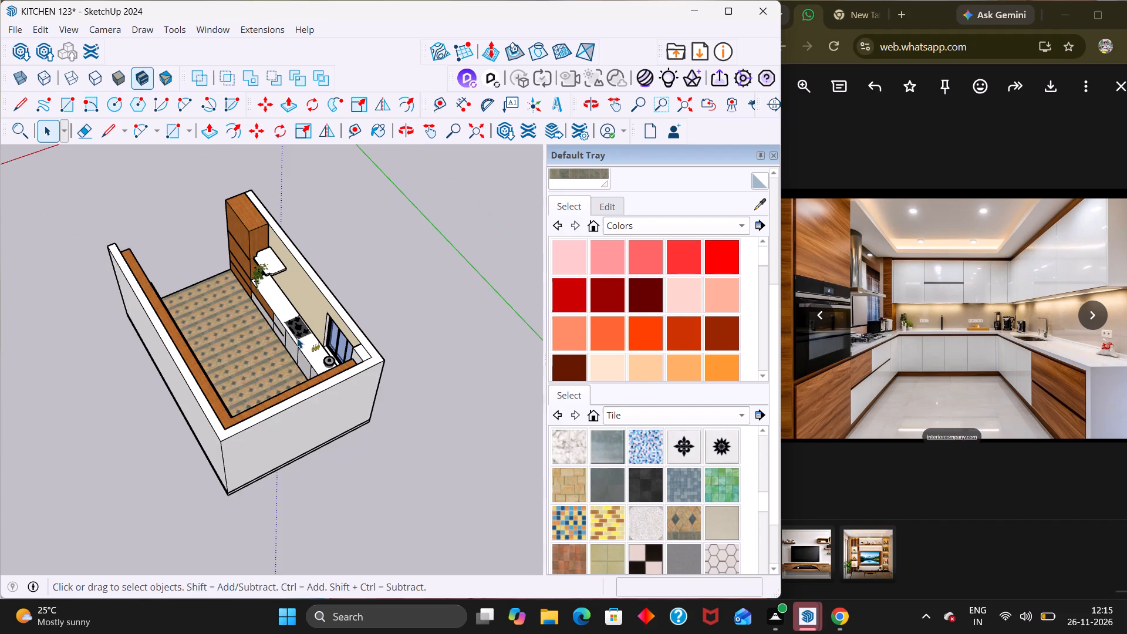
middle_drag(259, 265, 242, 140)
Move the hanging plant up about 1' 1 3/4" so its dark pot stands on top of the white hood slab.
scroll(275, 308, up, 14)
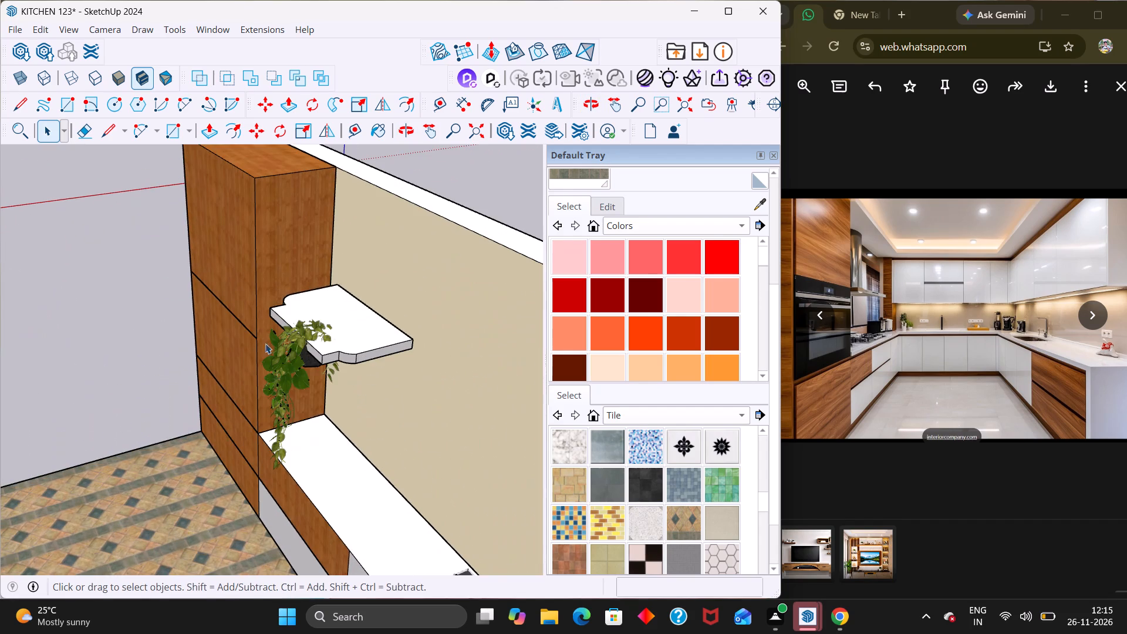
scroll(295, 368, up, 1)
middle_drag(299, 370, 295, 309)
scroll(295, 309, up, 1)
click(319, 335)
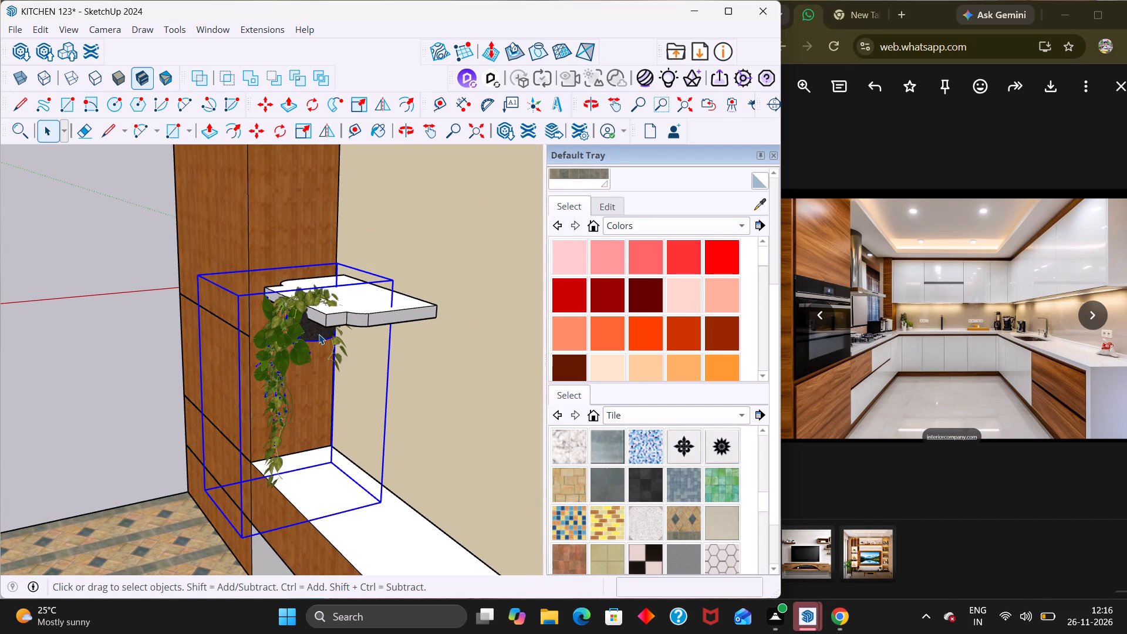
key(m)
click(322, 344)
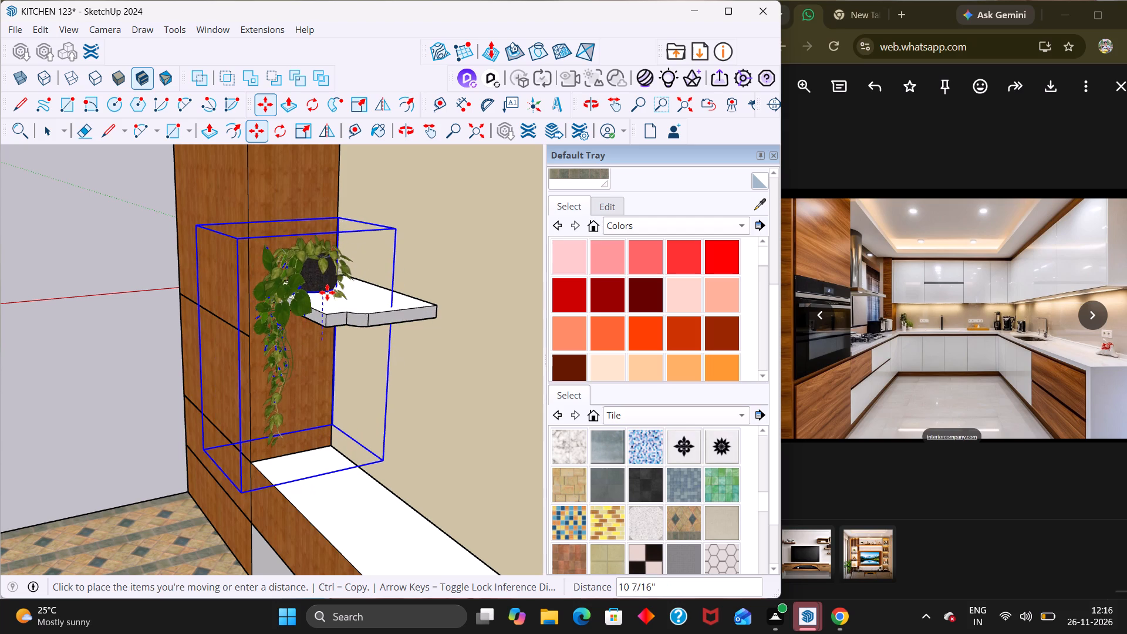
scroll(311, 298, up, 10)
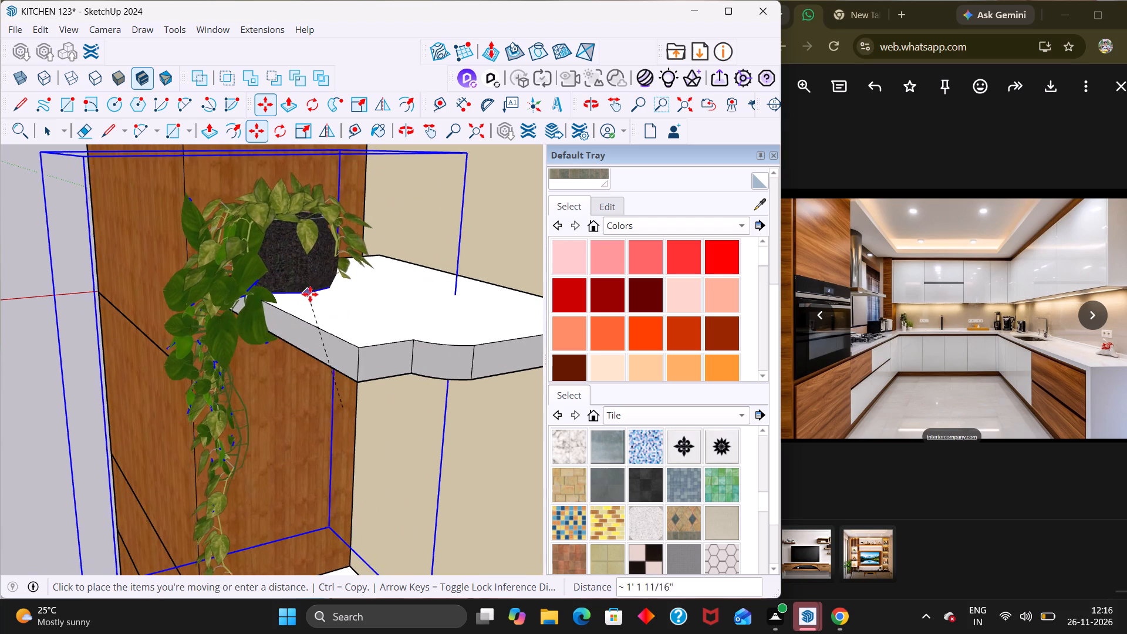
click(310, 294)
scroll(310, 294, down, 14)
scroll(301, 306, up, 1)
scroll(300, 306, down, 10)
key(space)
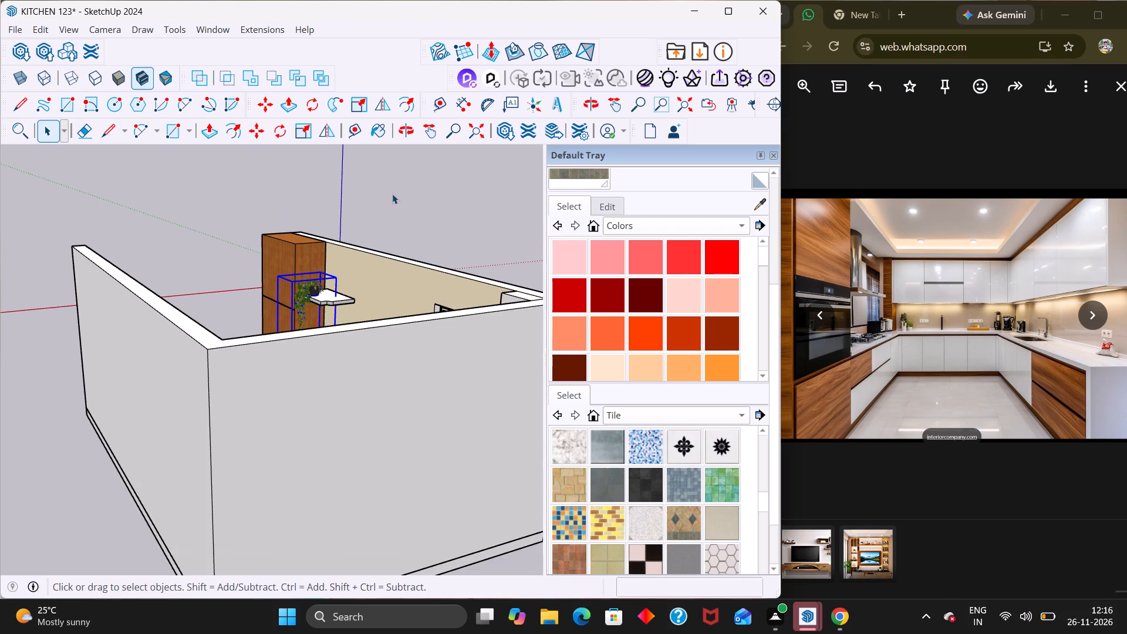
click(392, 194)
Examine the raised plant and its pot on the hood slab from several angles around the kitchen.
middle_drag(266, 298, 507, 265)
scroll(410, 348, up, 4)
scroll(305, 303, down, 16)
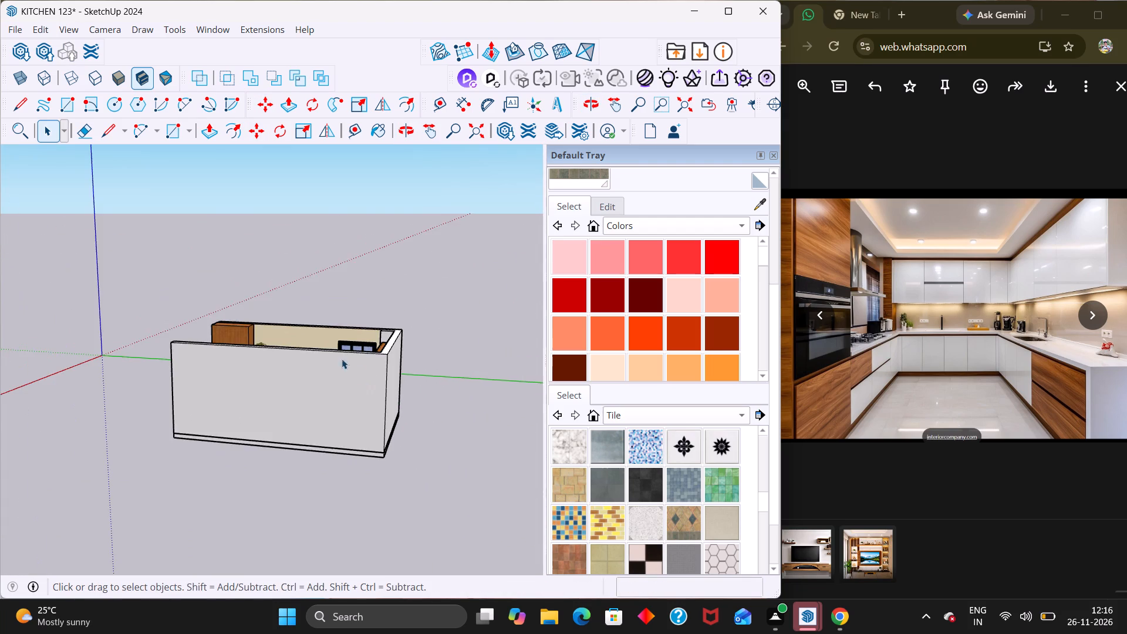
middle_drag(293, 343, 261, 447)
scroll(255, 440, up, 7)
scroll(260, 254, down, 1)
scroll(260, 254, up, 6)
scroll(356, 417, up, 2)
middle_drag(359, 418, 343, 329)
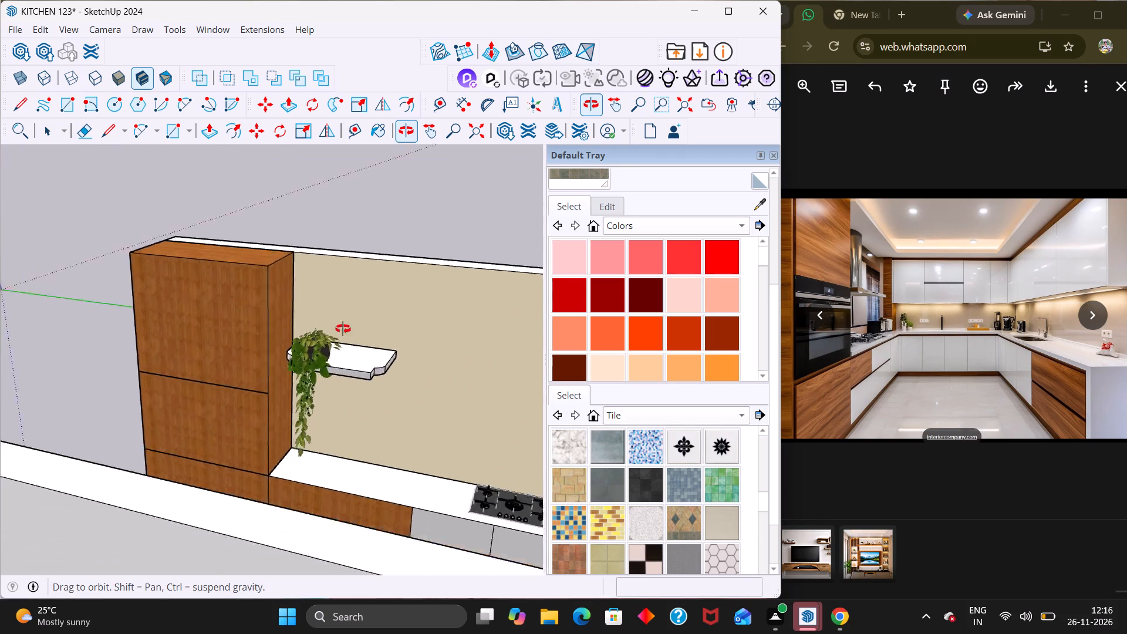
scroll(343, 329, up, 1)
middle_drag(343, 329, 326, 465)
middle_drag(339, 447, 280, 349)
Raise the hanging plant about 3 15/16" vertically at the white hood slab and deselect it.
scroll(280, 349, up, 4)
middle_drag(312, 427, 280, 429)
scroll(279, 429, up, 1)
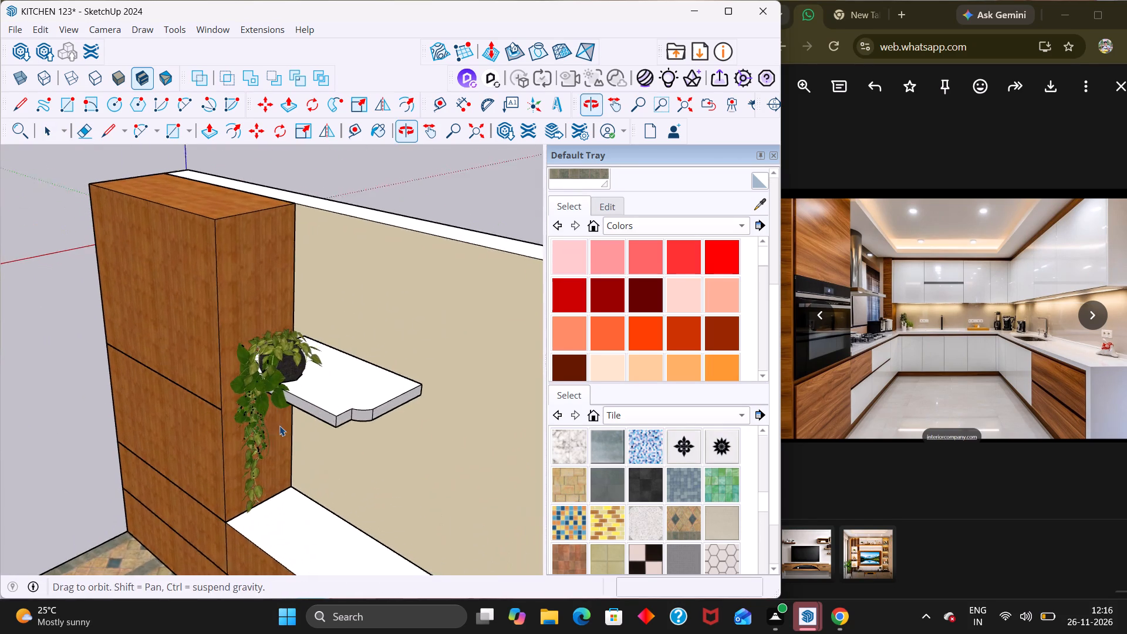
scroll(279, 426, up, 3)
click(264, 359)
key(m)
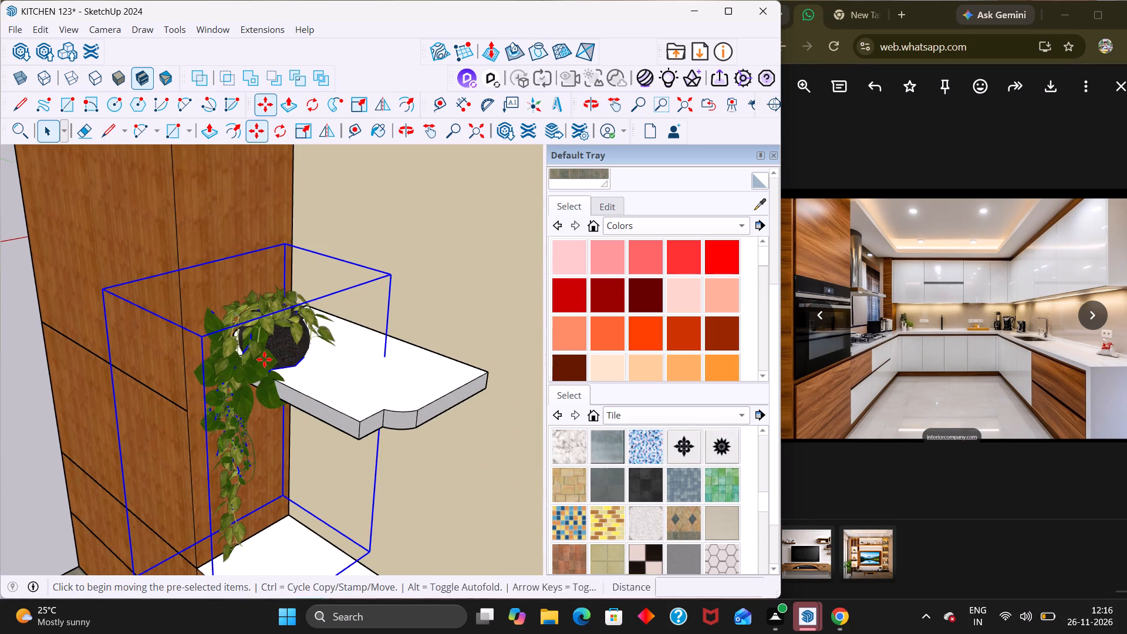
click(298, 365)
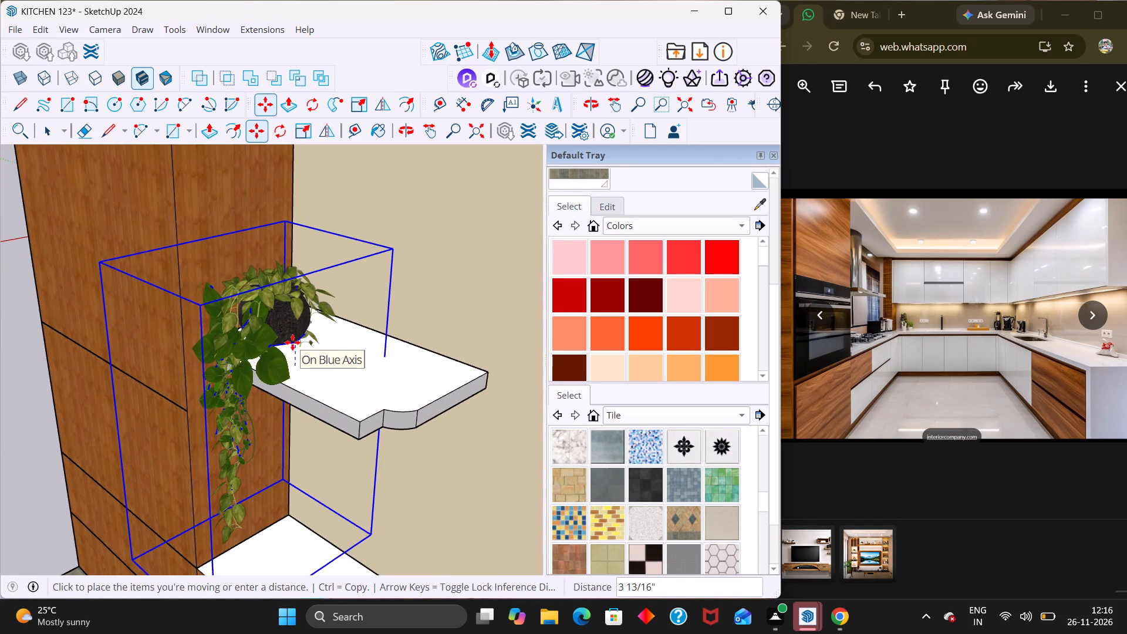
scroll(287, 346, up, 7)
click(303, 331)
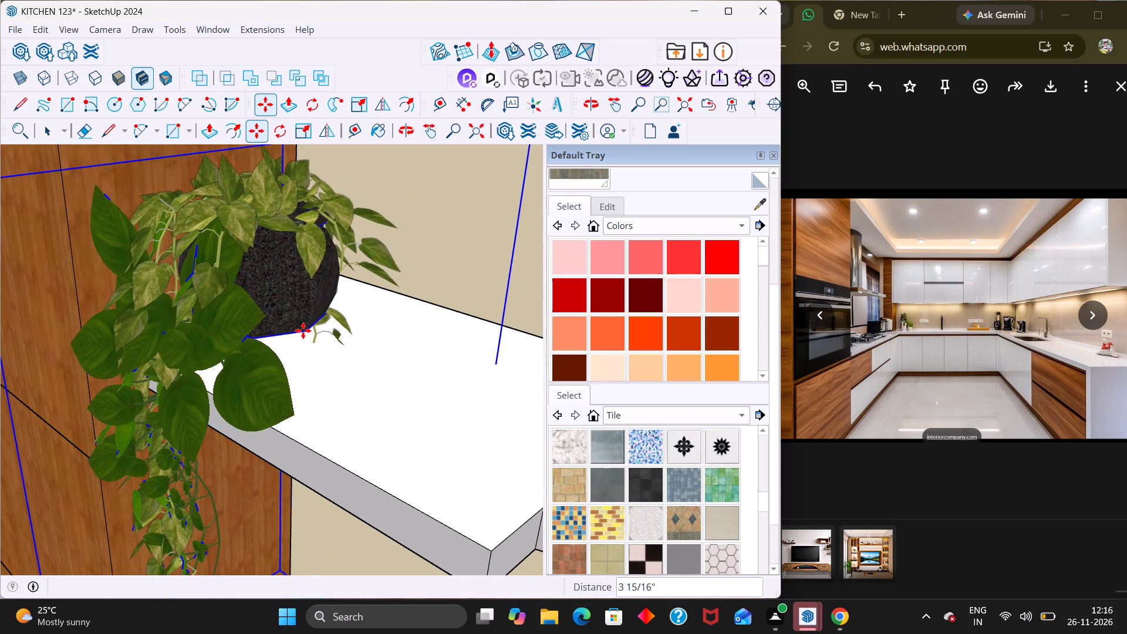
scroll(303, 331, down, 8)
scroll(319, 339, up, 1)
scroll(320, 345, down, 8)
scroll(323, 358, up, 1)
scroll(323, 358, down, 1)
key(space)
click(366, 234)
Examine the raised plant on the hood slab from several angles around the kitchen.
middle_drag(284, 322, 480, 336)
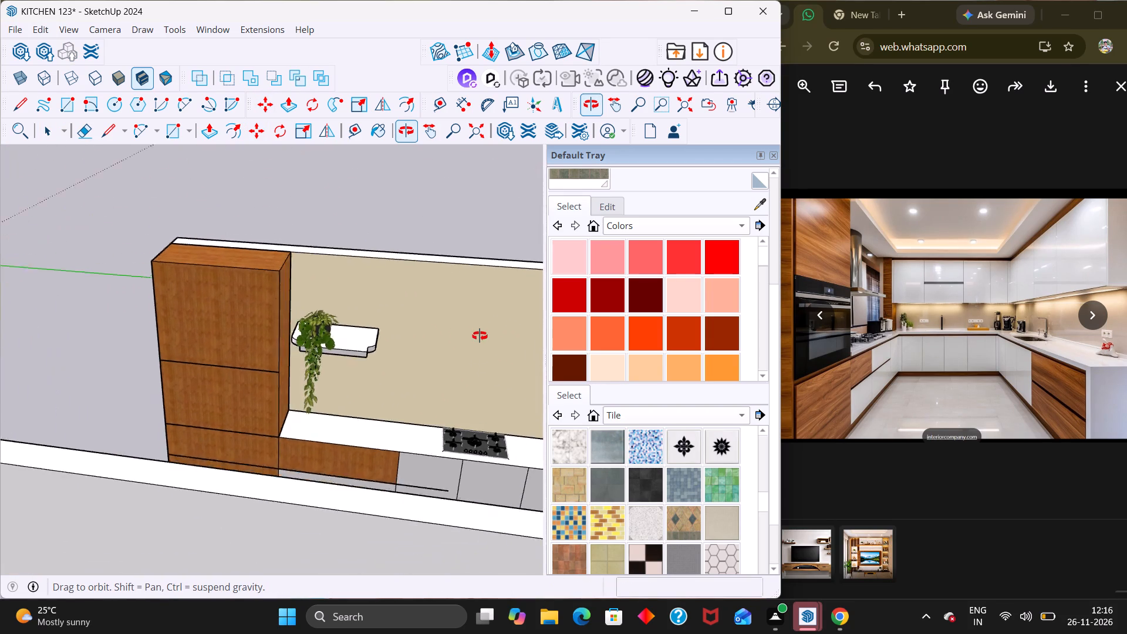
middle_drag(480, 336, 506, 328)
middle_drag(373, 358, 569, 382)
middle_drag(268, 412, 315, 297)
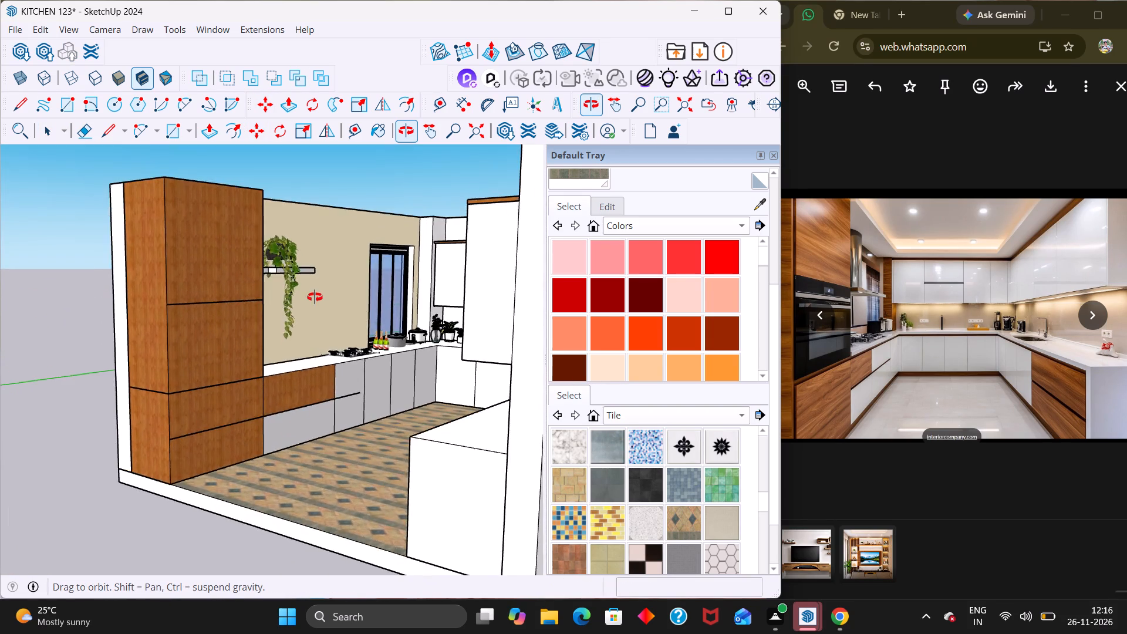
middle_drag(315, 297, 248, 429)
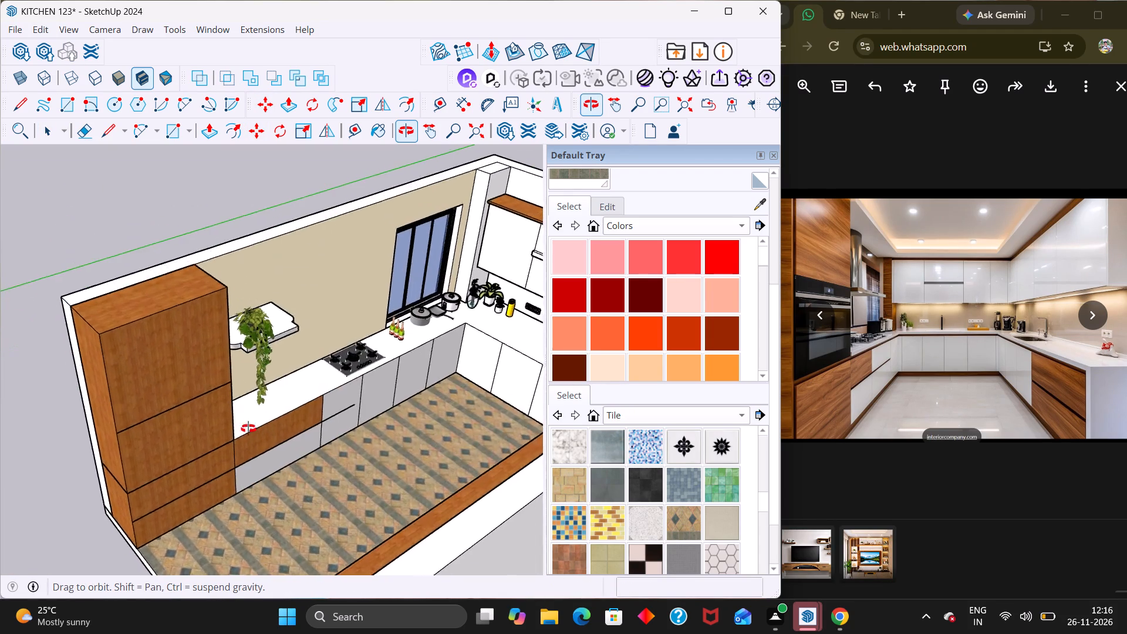
middle_drag(248, 429, 164, 387)
Open 3D Warehouse, dismiss the Cyber Week promotion, and search the models for FLOWERS.
click(11, 53)
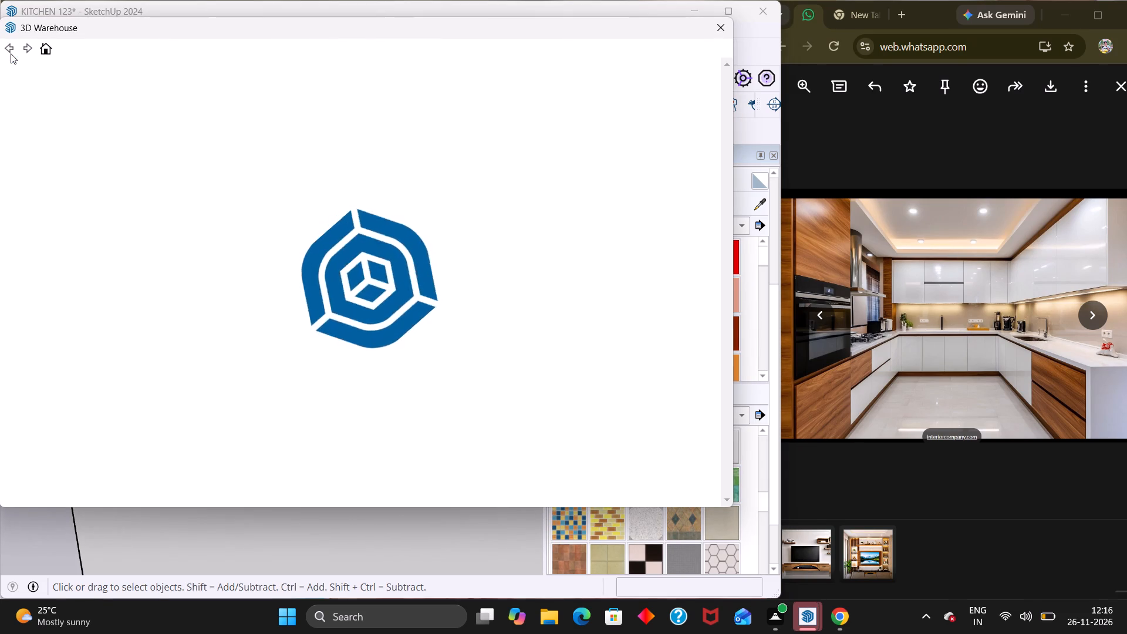
click(283, 87)
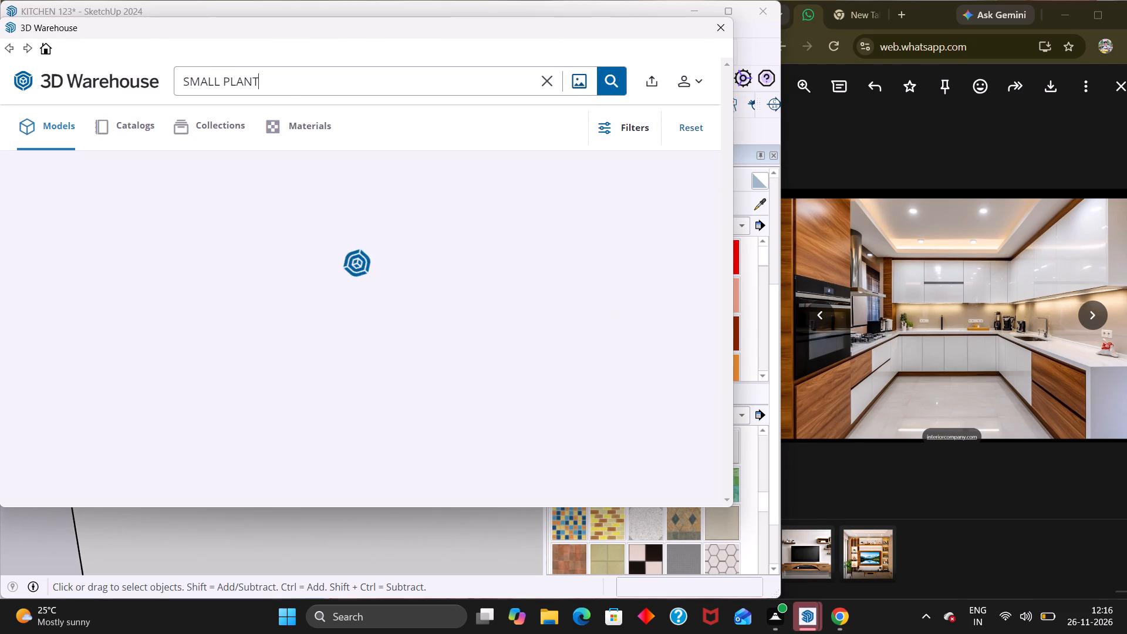
key(BackSpace)
key(BackSpace)
key(BackSpace)
key(BackSpace)
key(BackSpace)
key(BackSpace)
key(BackSpace)
key(BackSpace)
key(BackSpace)
key(BackSpace)
key(BackSpace)
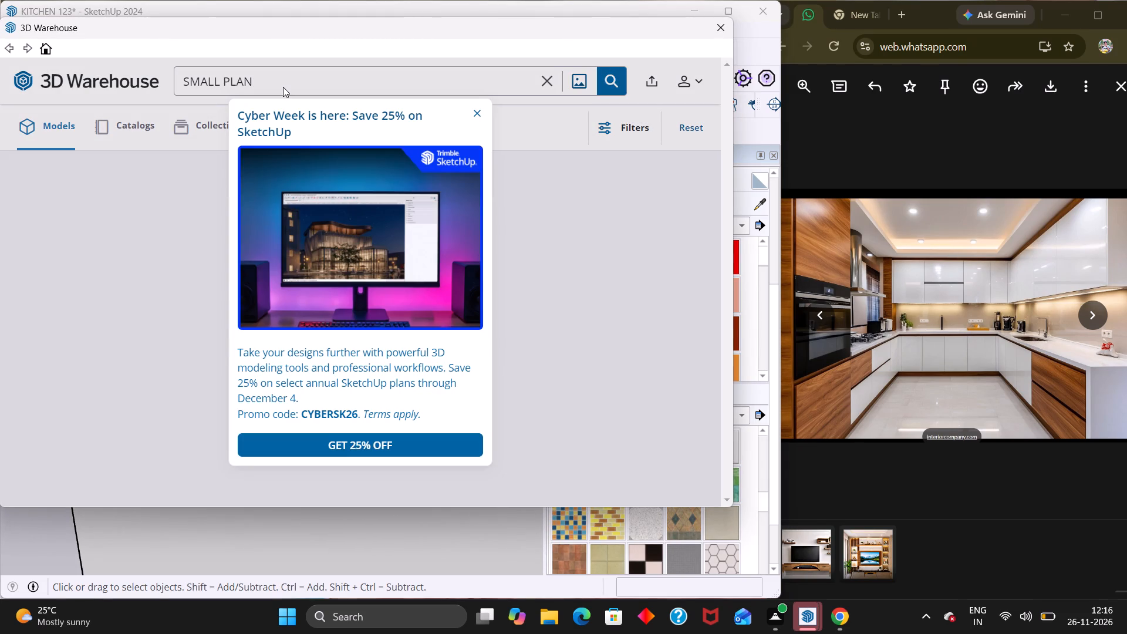
click(484, 119)
click(477, 114)
click(393, 83)
key(BackSpace)
key(BackSpace)
key(BackSpace)
key(BackSpace)
key(BackSpace)
key(BackSpace)
key(BackSpace)
key(BackSpace)
key(BackSpace)
key(BackSpace)
key(BackSpace)
key(BackSpace)
key(BackSpace)
key(BackSpace)
key(BackSpace)
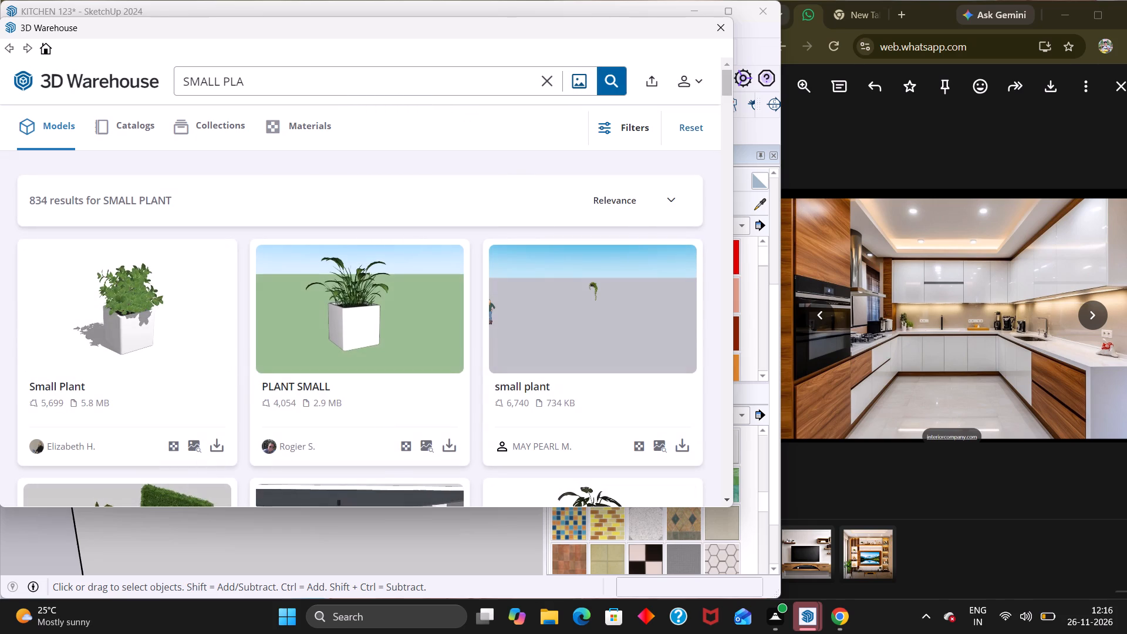
text(FLOW)
text(ERS)
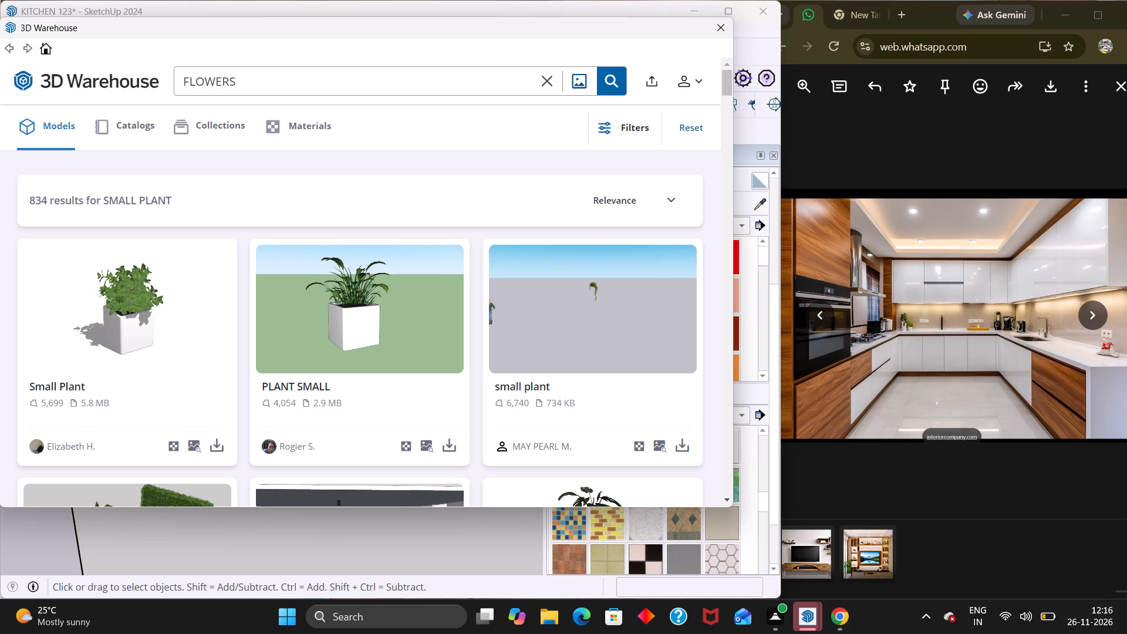
key(Return)
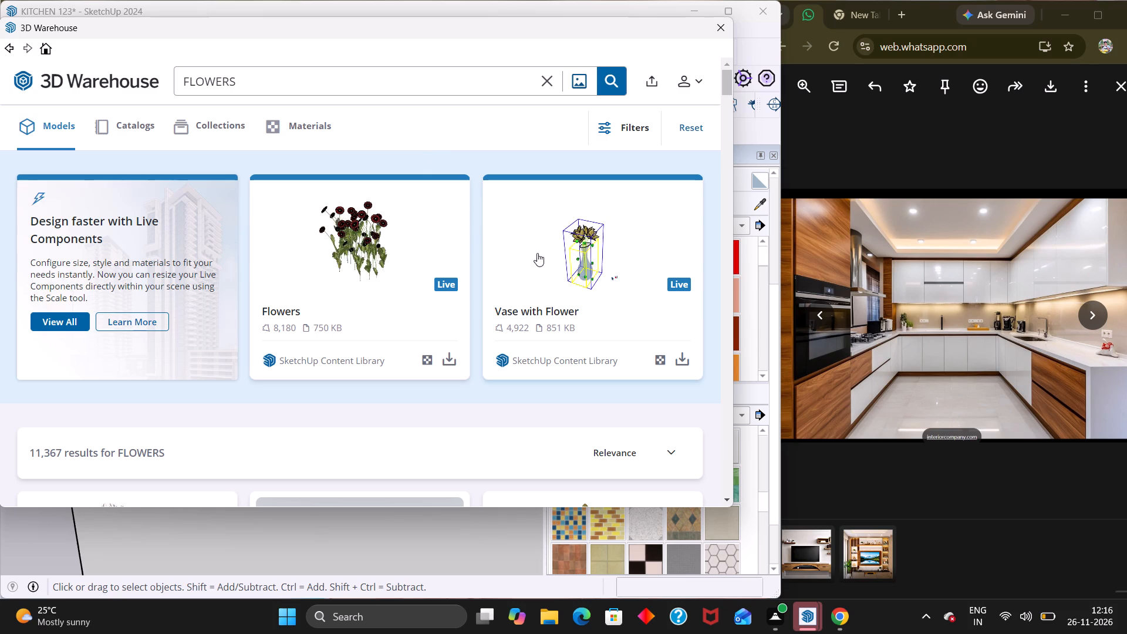
Browse the FLOWERS results for a flower arrangement that suits the kitchen.
scroll(535, 253, down, 3)
scroll(336, 232, down, 2)
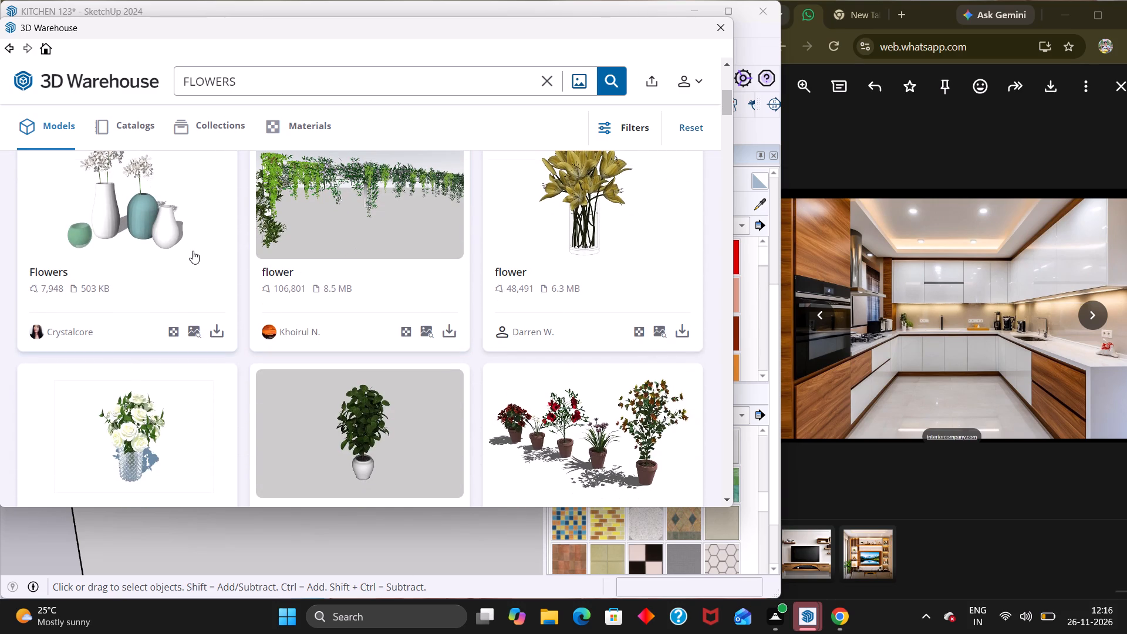
scroll(193, 251, down, 4)
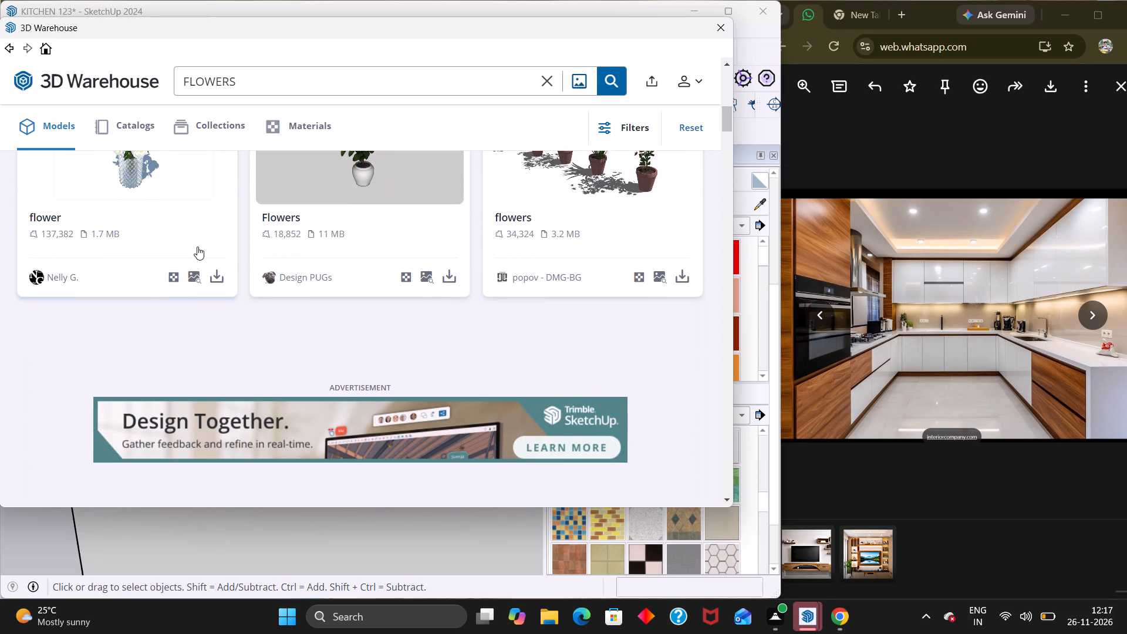
scroll(411, 251, up, 2)
scroll(390, 305, down, 2)
scroll(243, 299, down, 3)
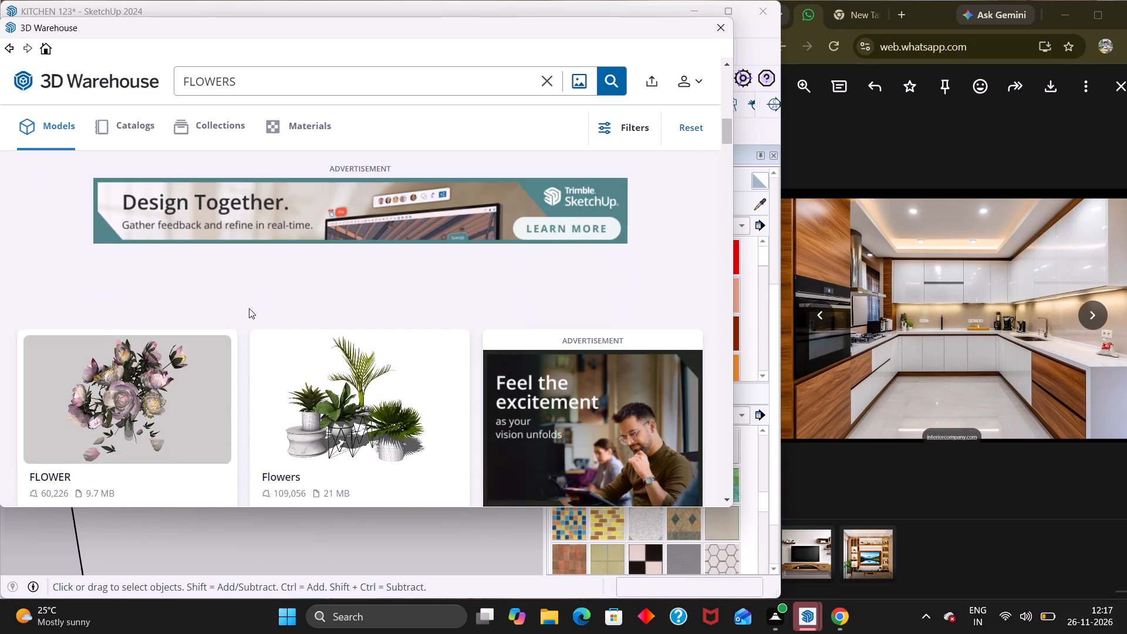
scroll(249, 308, down, 14)
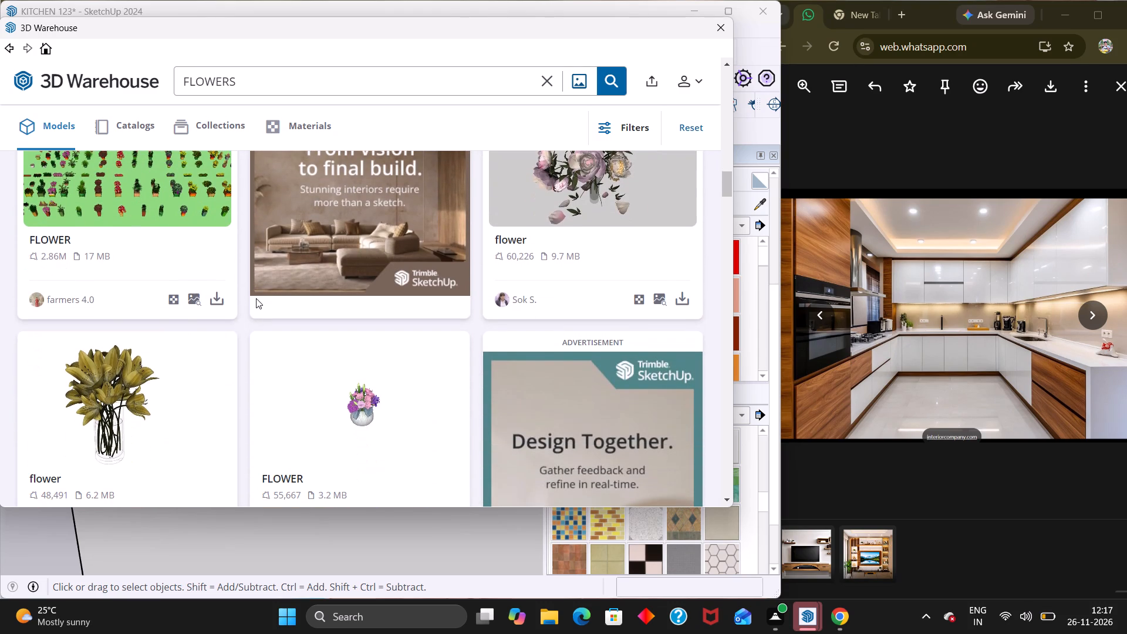
scroll(248, 309, down, 2)
scroll(259, 301, up, 6)
scroll(322, 294, up, 4)
scroll(177, 282, up, 10)
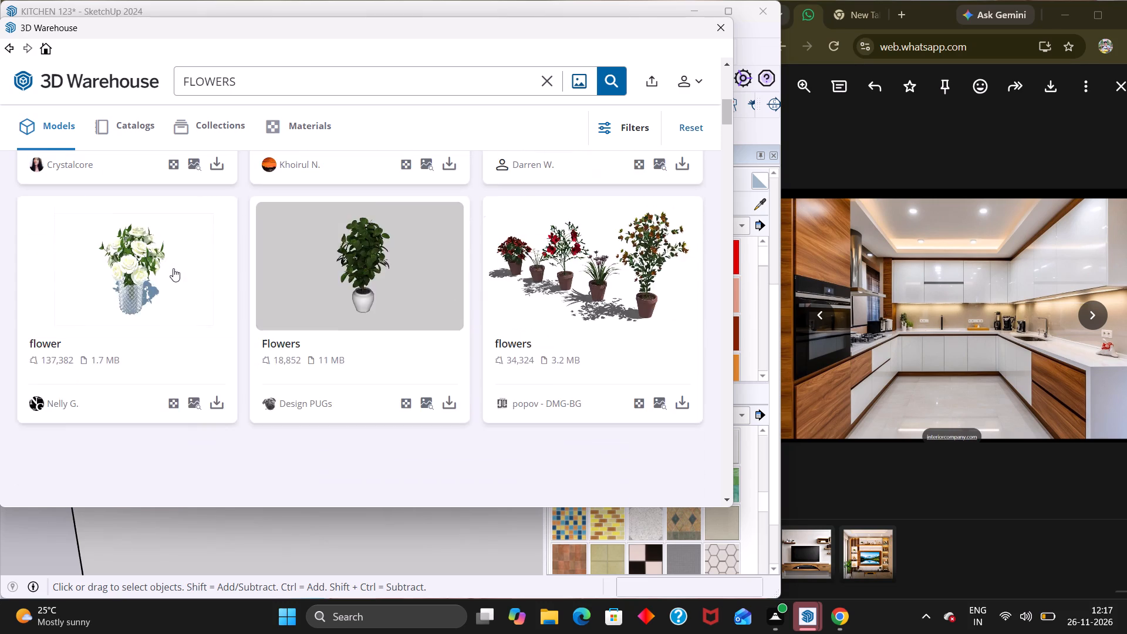
scroll(173, 268, up, 9)
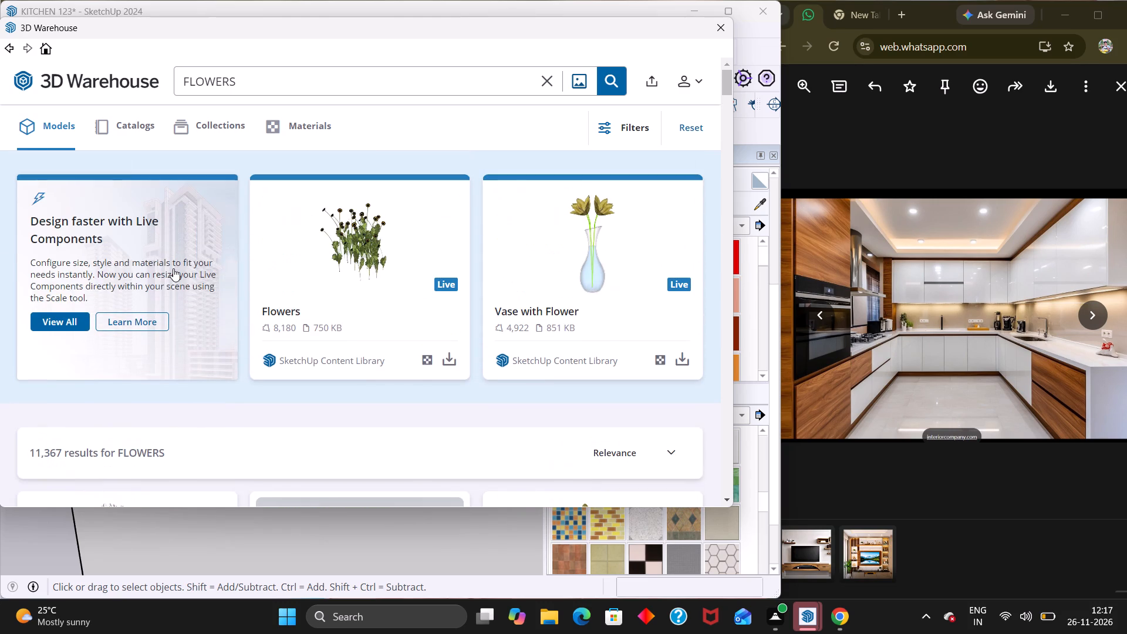
scroll(173, 268, up, 3)
scroll(176, 273, down, 10)
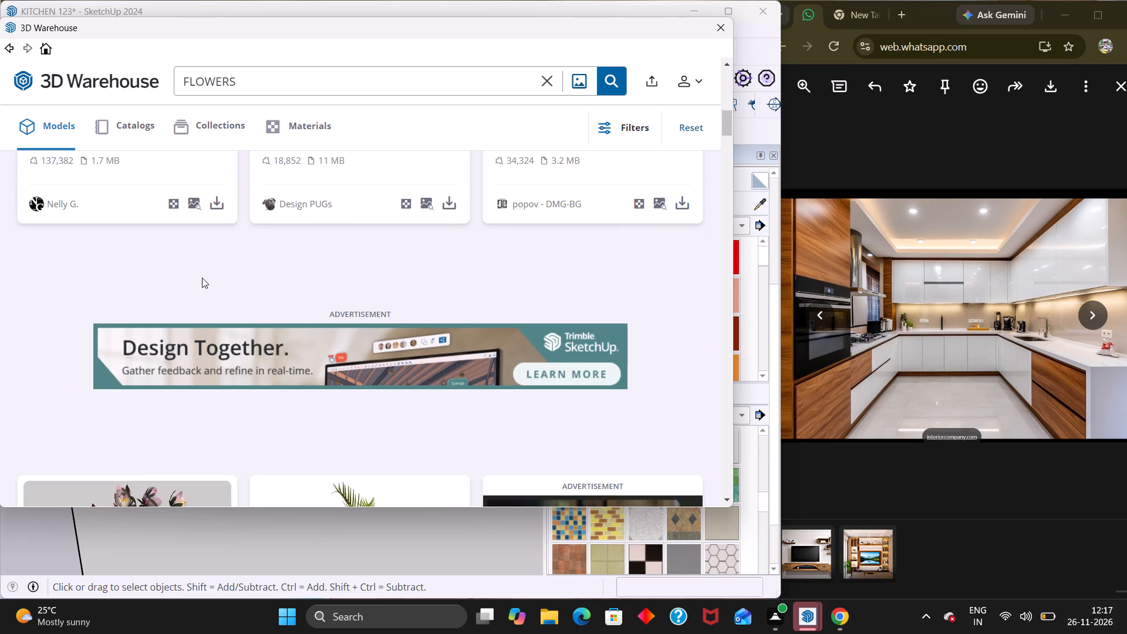
Download the 1.7 MB "flower" model of white roses in a vase into the model and place it outside the kitchen, behind the window wall.
scroll(219, 266, up, 2)
click(217, 354)
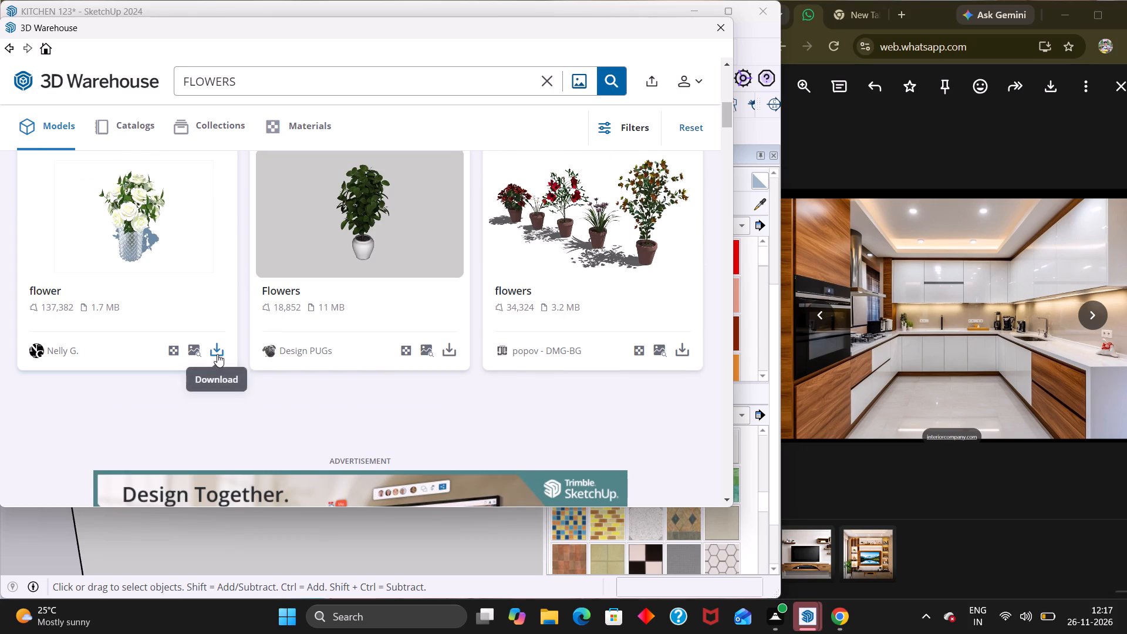
click(302, 282)
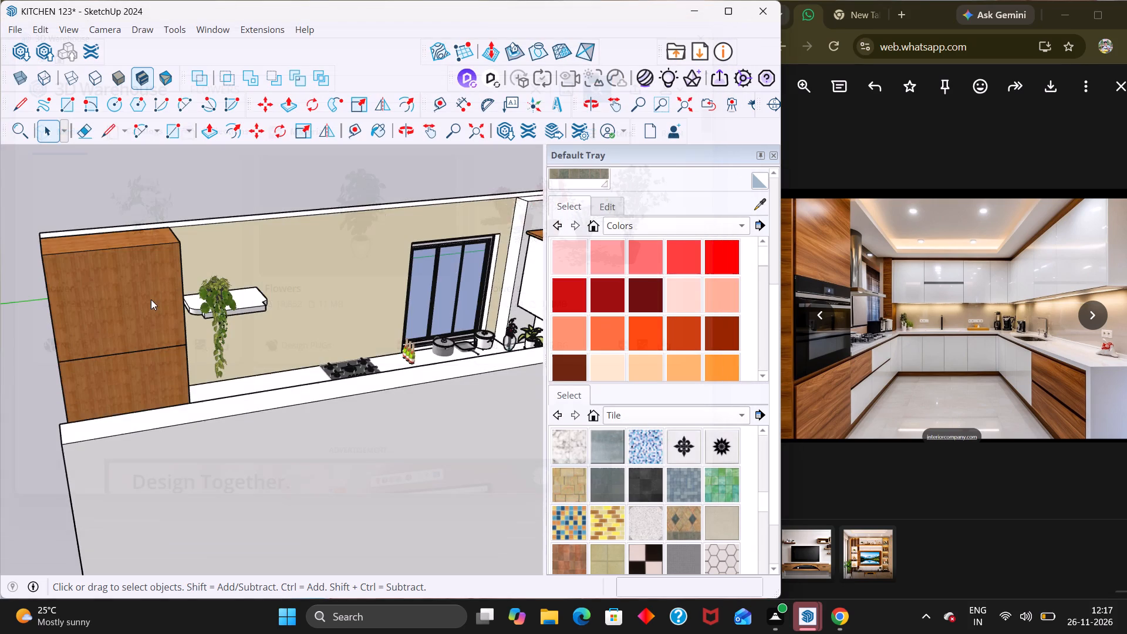
click(519, 339)
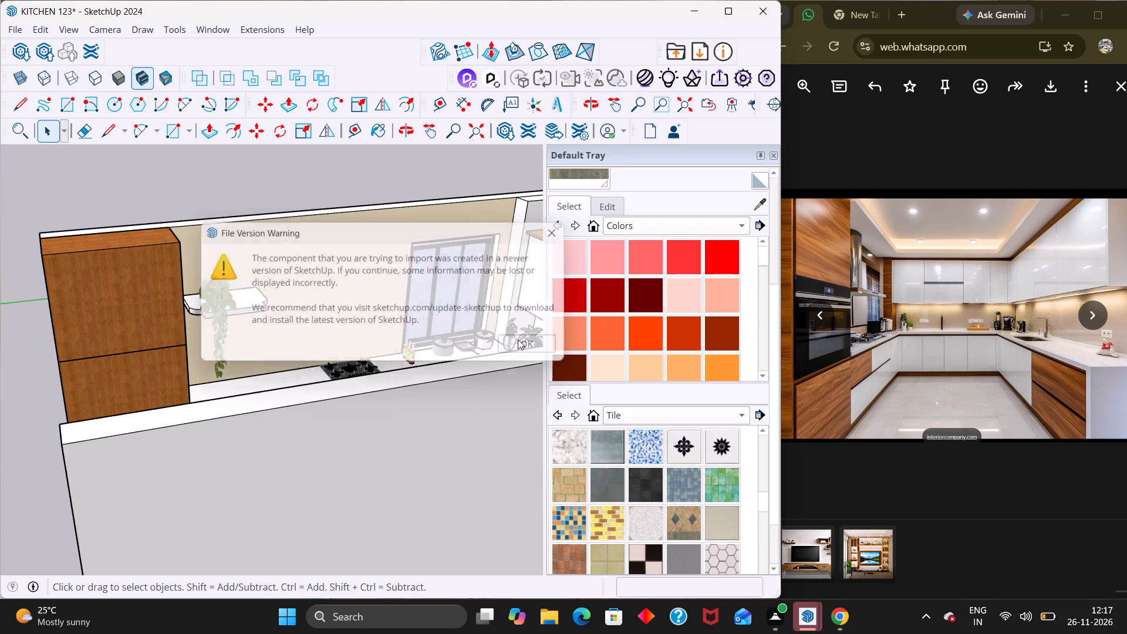
middle_drag(272, 292, 85, 274)
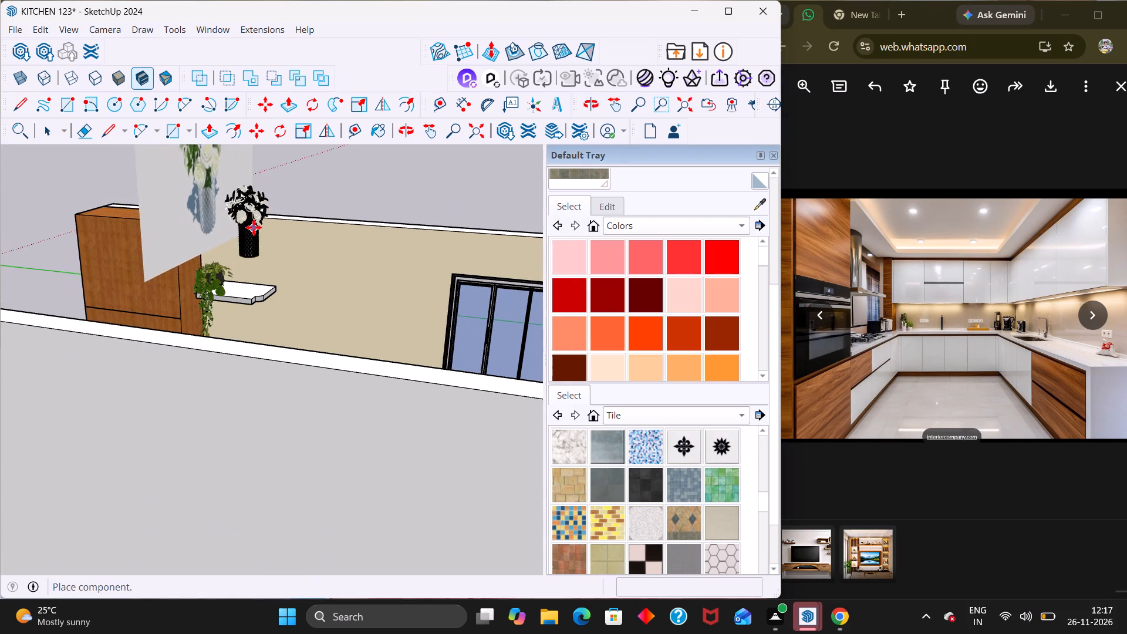
middle_drag(254, 227, 244, 392)
scroll(252, 363, down, 5)
click(333, 198)
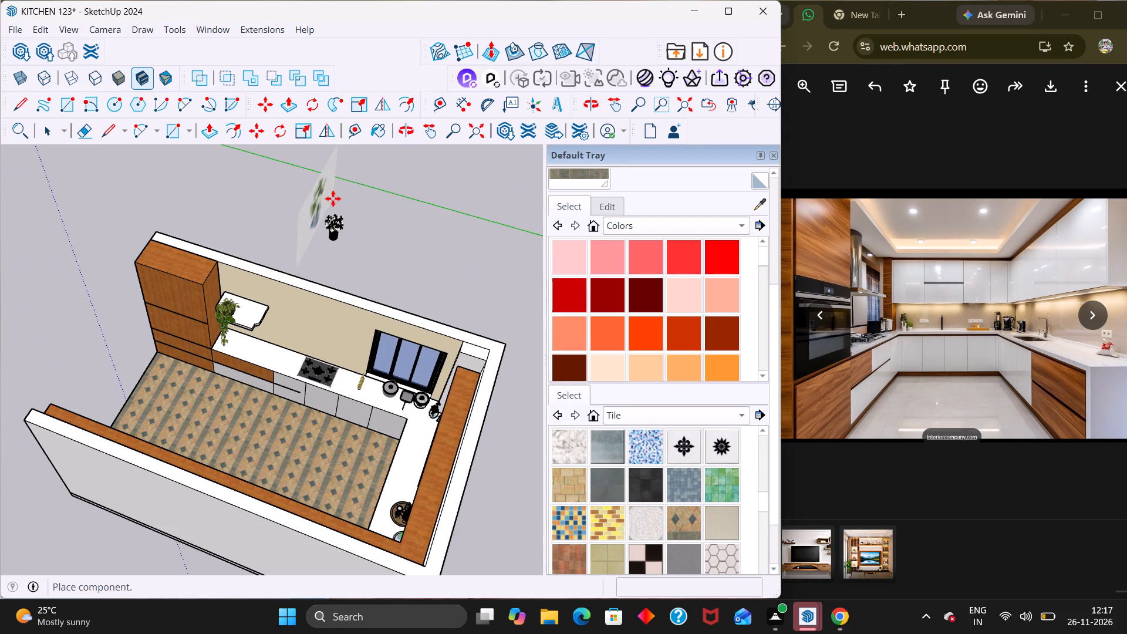
key(space)
click(377, 248)
Open the imported flower component and delete the flat picture panel behind the vase.
middle_drag(388, 234, 335, 233)
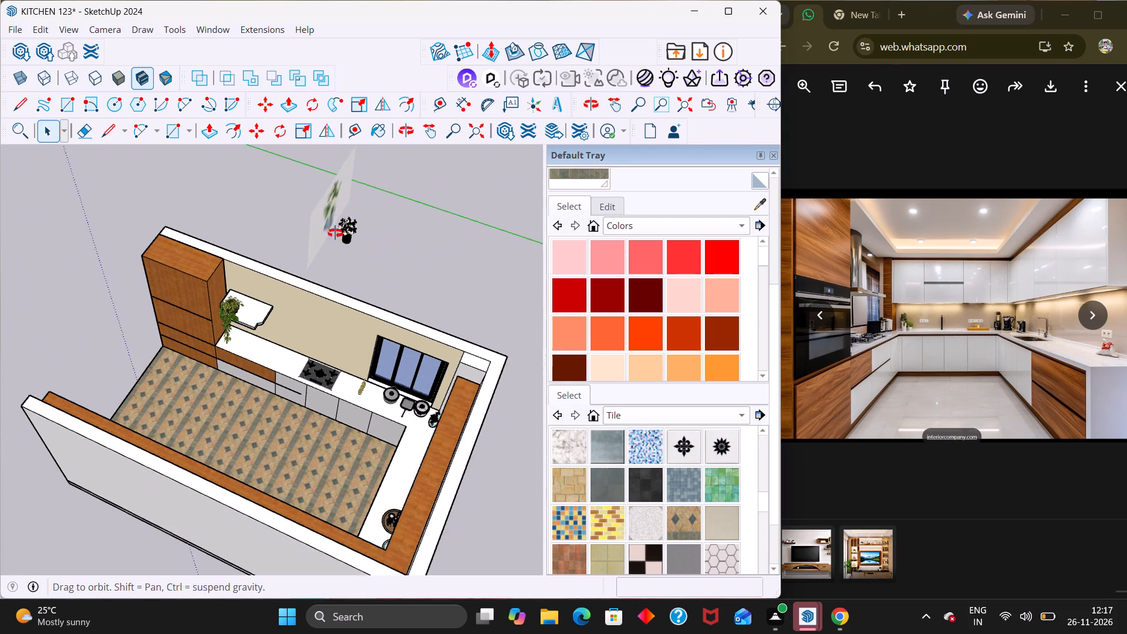
middle_drag(335, 233, 310, 211)
scroll(311, 212, up, 3)
double_click(388, 225)
click(394, 232)
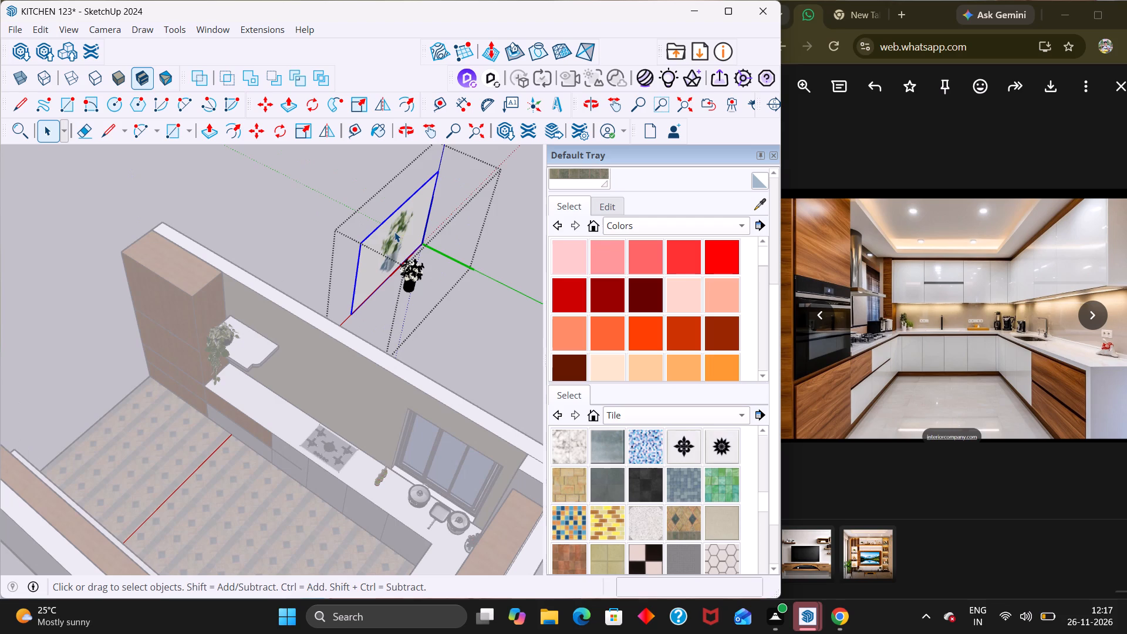
key(Delete)
key(space)
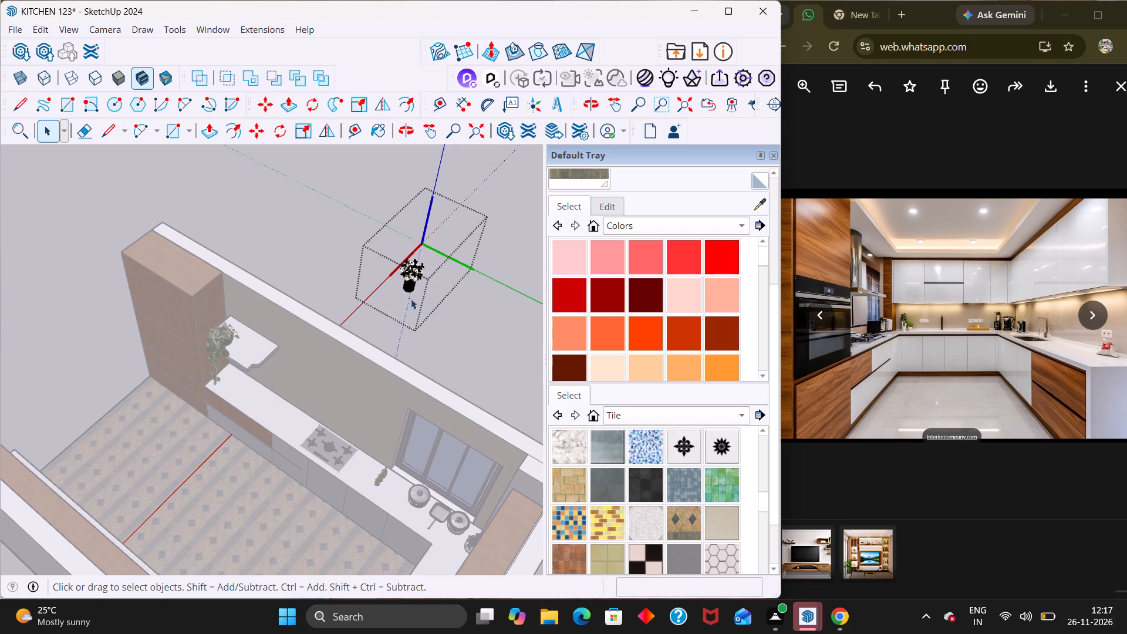
Move the white rose vase onto the floating wall shelf beside the trailing plant, and close the component.
key(m)
click(414, 296)
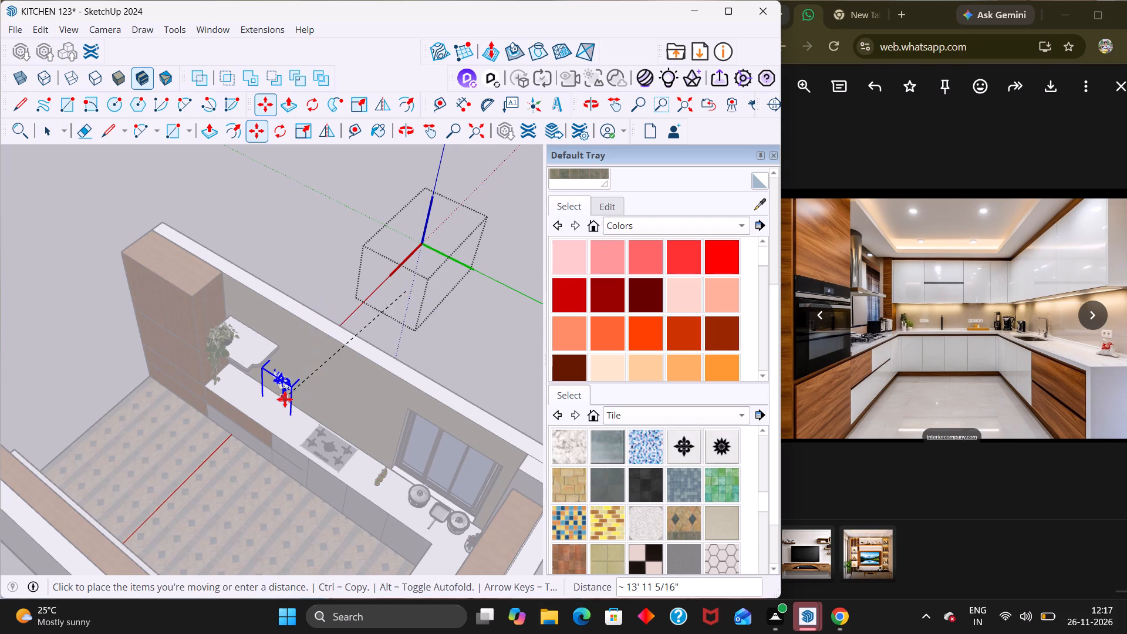
scroll(285, 399, up, 3)
scroll(234, 331, up, 9)
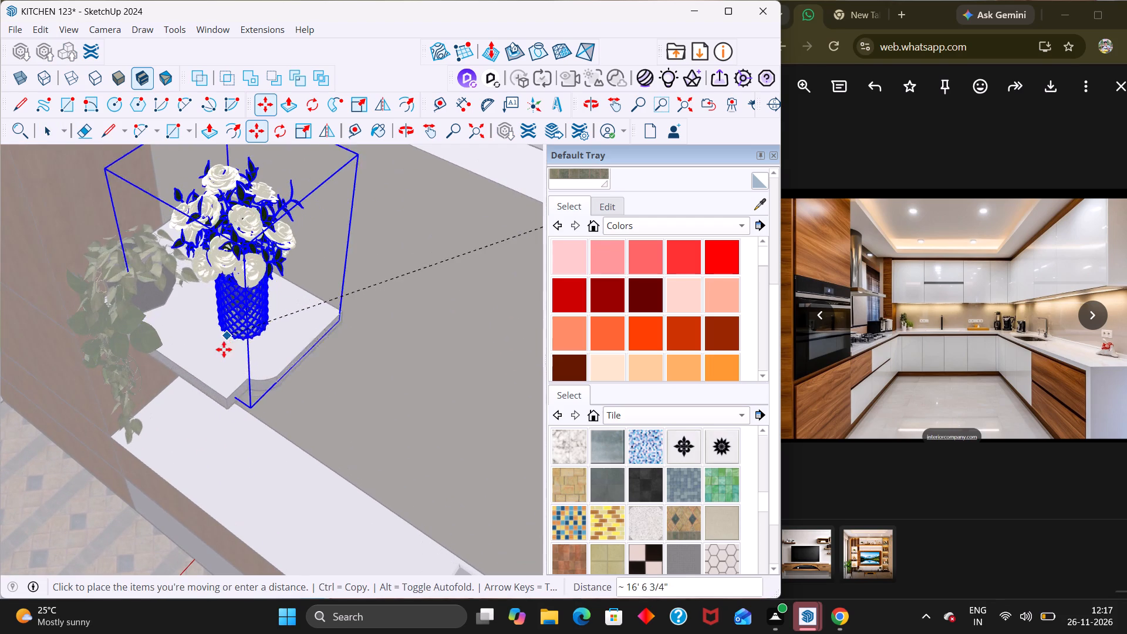
middle_drag(221, 373, 247, 223)
scroll(248, 253, up, 1)
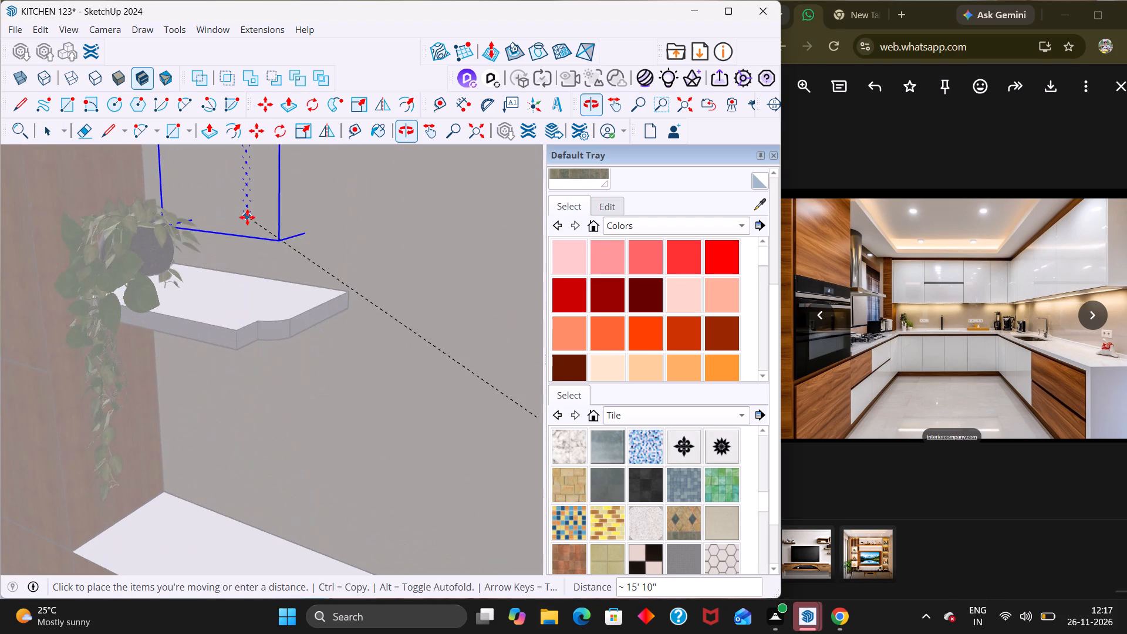
scroll(247, 217, up, 1)
scroll(247, 217, down, 1)
scroll(247, 217, up, 3)
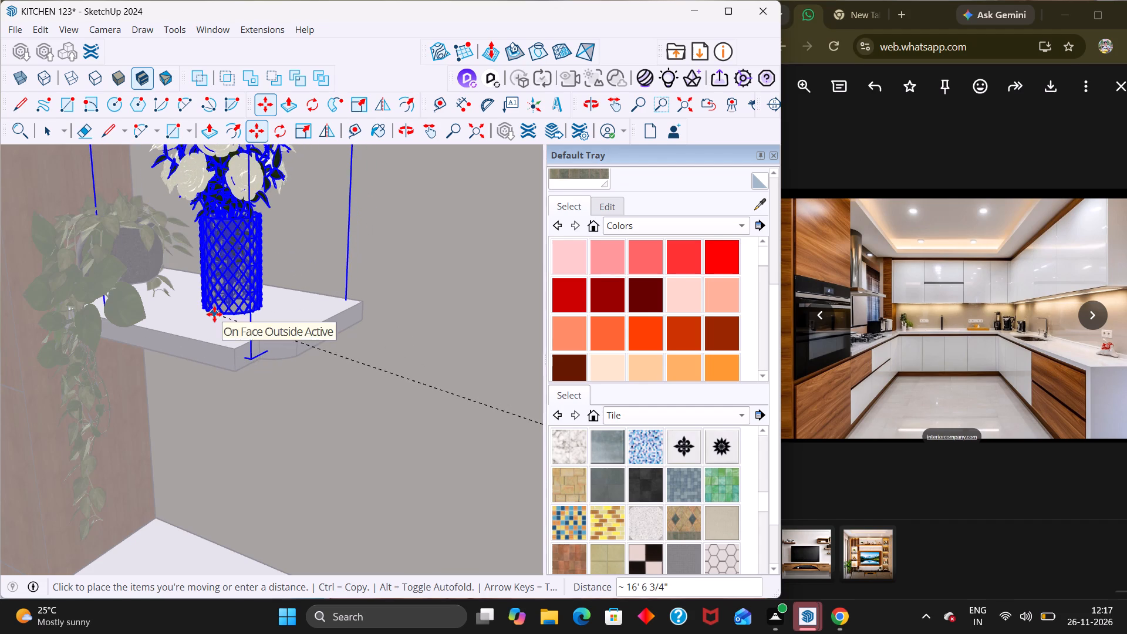
click(214, 314)
scroll(214, 314, down, 8)
scroll(208, 313, up, 1)
scroll(208, 313, down, 10)
key(space)
click(268, 178)
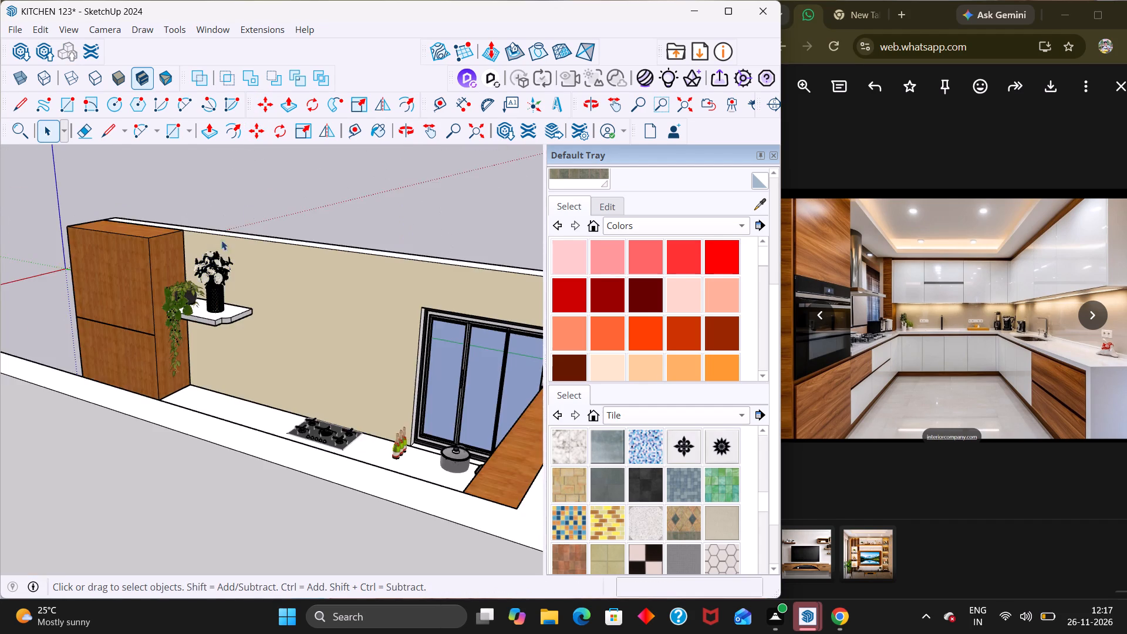
Scale the rose vase on the shelf down in height to about 0.59 along the blue axis.
middle_drag(195, 274, 213, 353)
scroll(270, 286, up, 5)
click(175, 220)
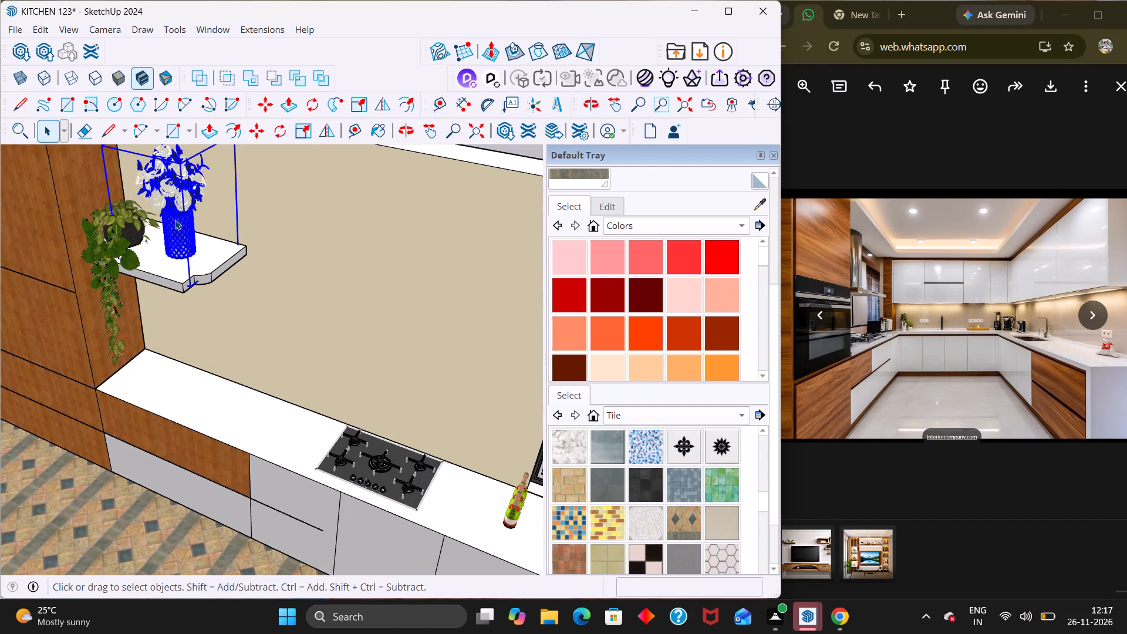
key(s)
middle_drag(177, 167, 176, 328)
scroll(177, 172, down, 1)
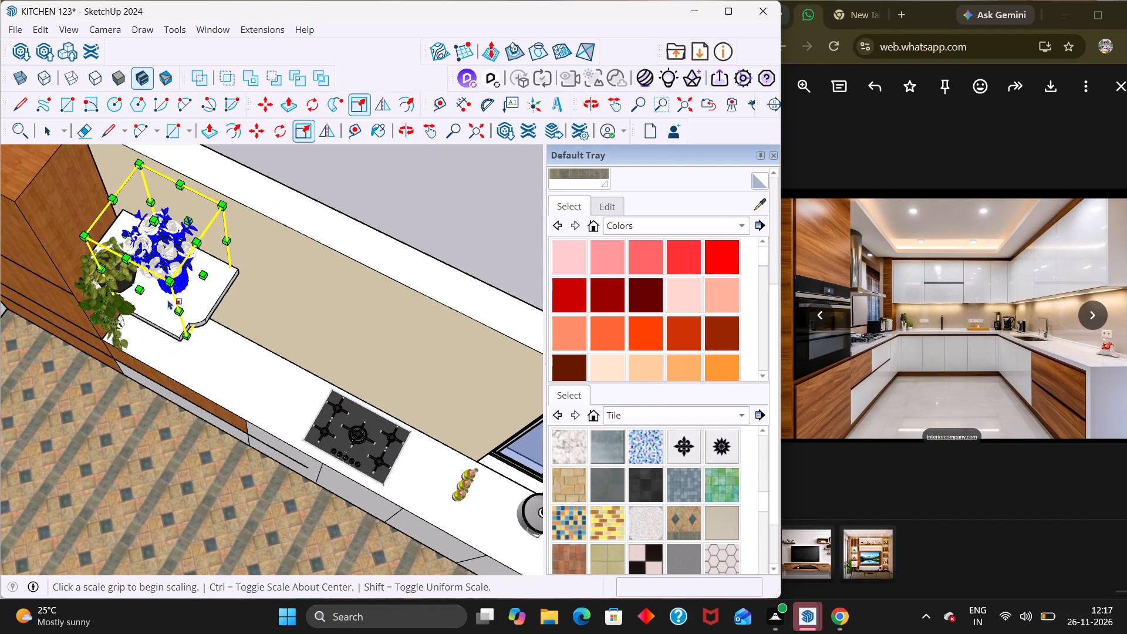
click(157, 224)
click(166, 249)
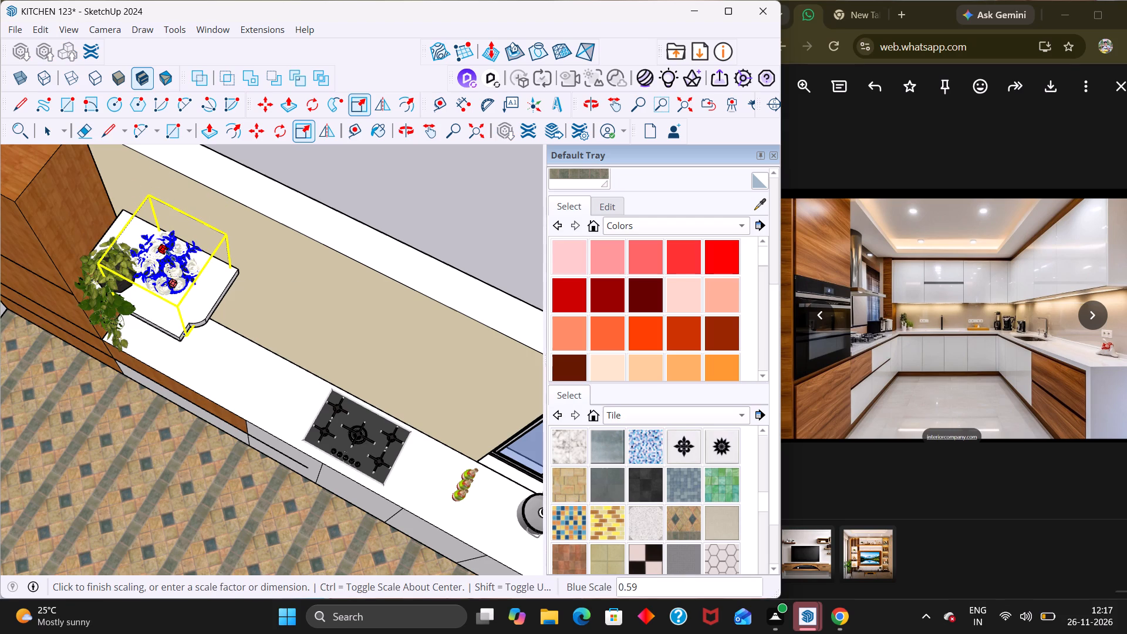
Scale the rose vase along the green axis to about 0.88 to make it narrower.
middle_drag(180, 285, 219, 121)
click(208, 243)
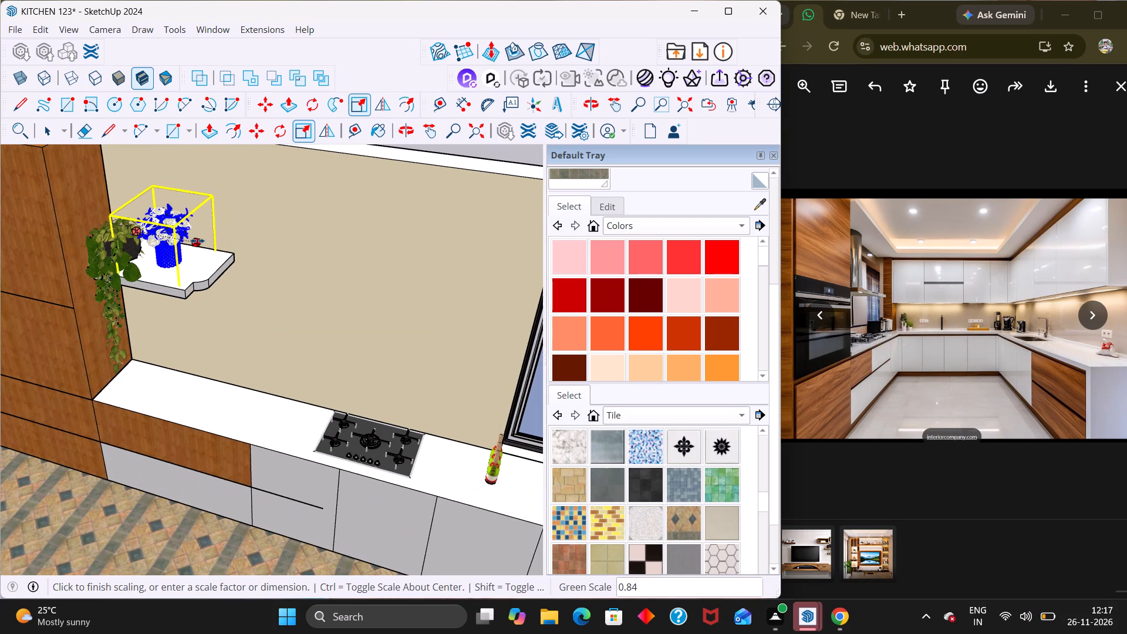
middle_click(197, 241)
click(212, 257)
middle_drag(190, 265, 190, 266)
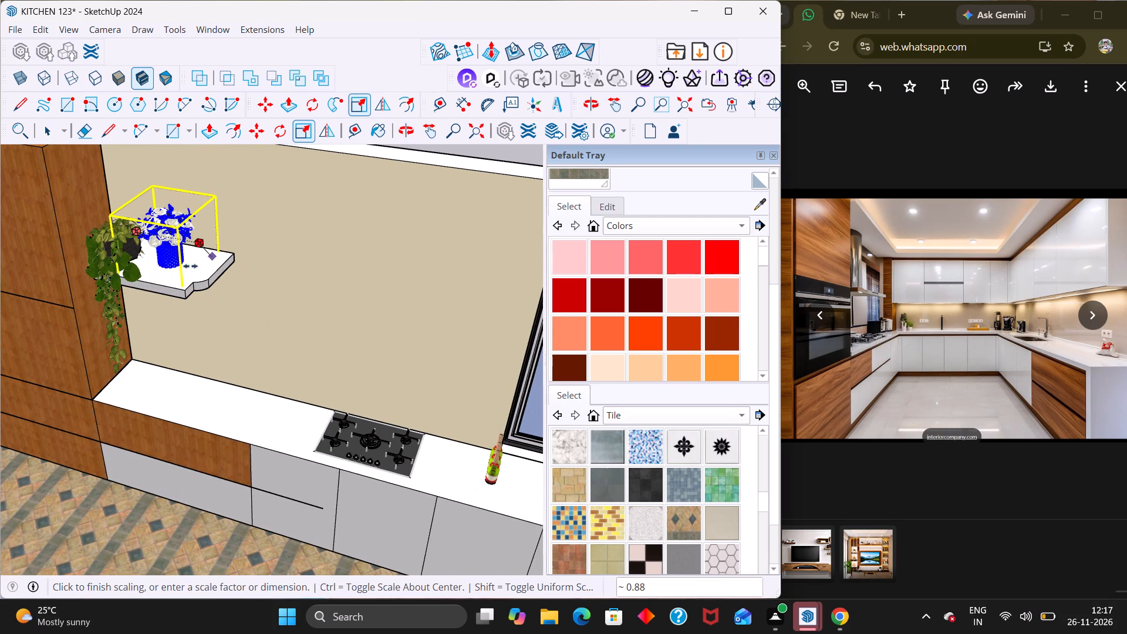
Narrow the rose vase further along the green axis from the side next to the trailing plant, and deselect it.
middle_drag(190, 266, 178, 241)
scroll(184, 241, up, 7)
middle_click(172, 241)
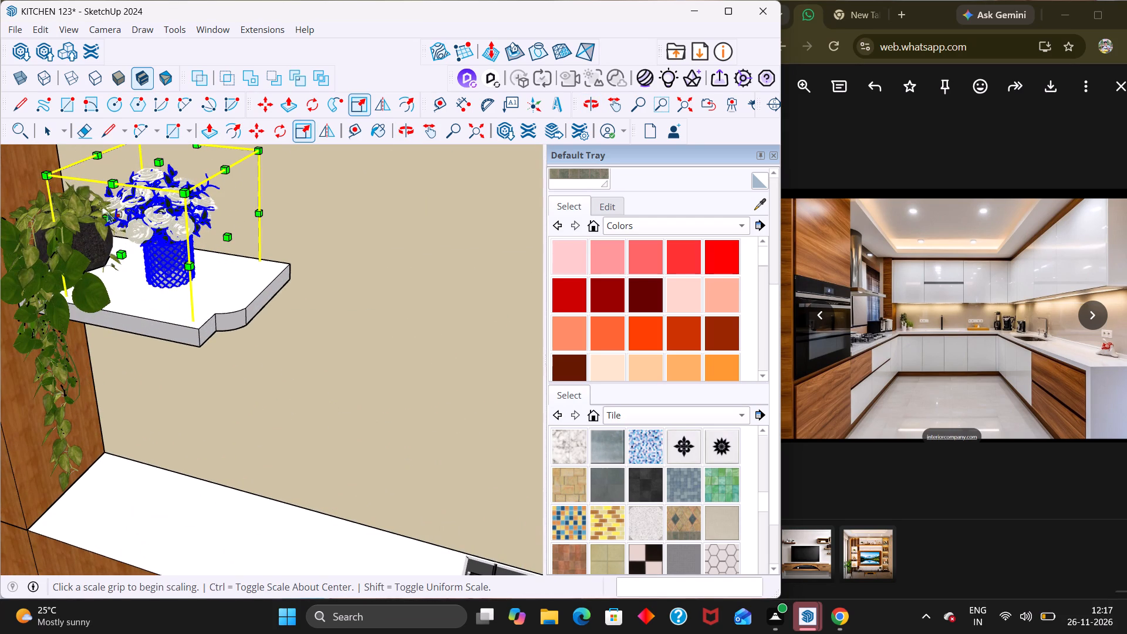
click(107, 213)
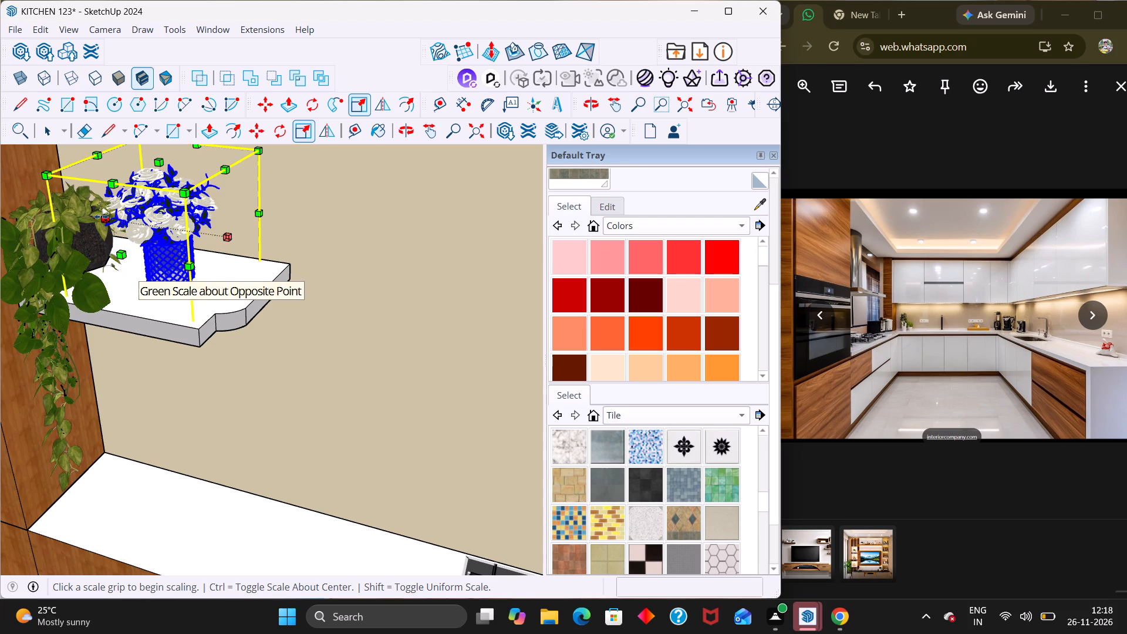
click(101, 217)
click(127, 222)
scroll(141, 231, down, 12)
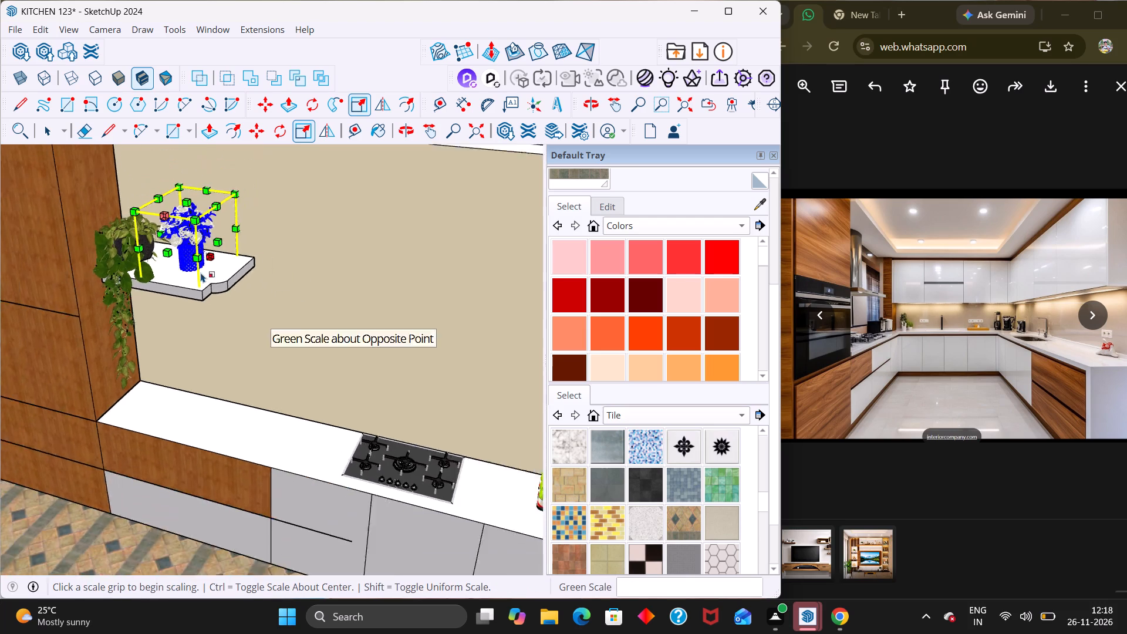
scroll(200, 275, up, 1)
scroll(200, 278, down, 8)
key(space)
click(269, 201)
Examine the whole furnished kitchen from outside, looking in through its open side.
middle_drag(178, 243, 256, 138)
scroll(247, 154, up, 2)
scroll(221, 229, down, 3)
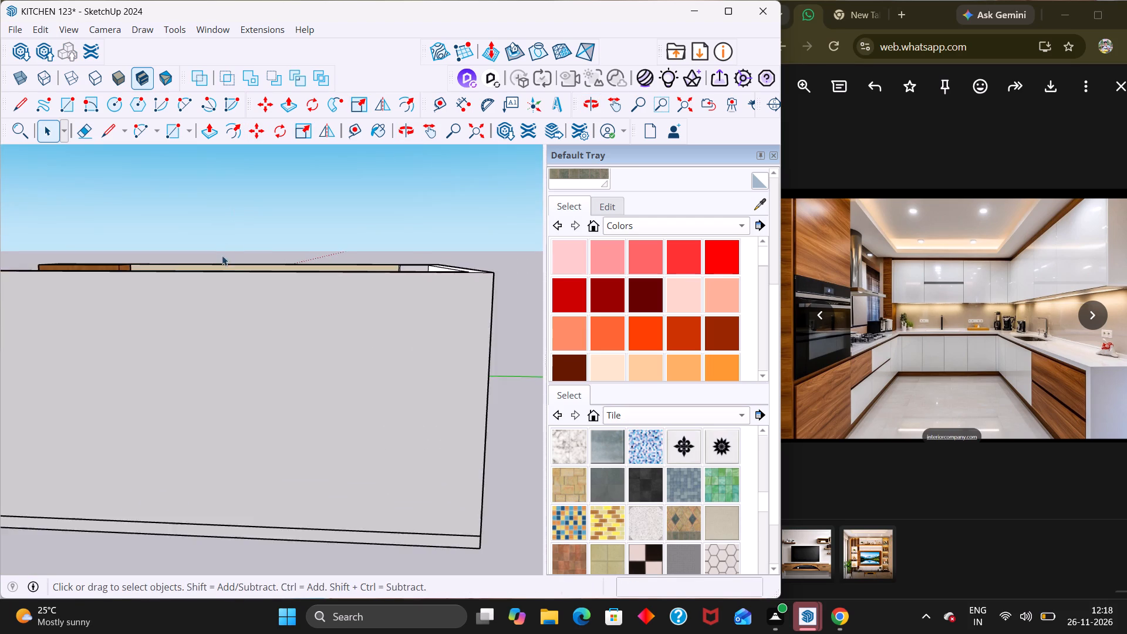
scroll(222, 255, down, 4)
middle_drag(217, 302, 359, 362)
scroll(270, 329, down, 7)
scroll(357, 348, up, 2)
scroll(356, 349, down, 2)
middle_drag(190, 369, 421, 348)
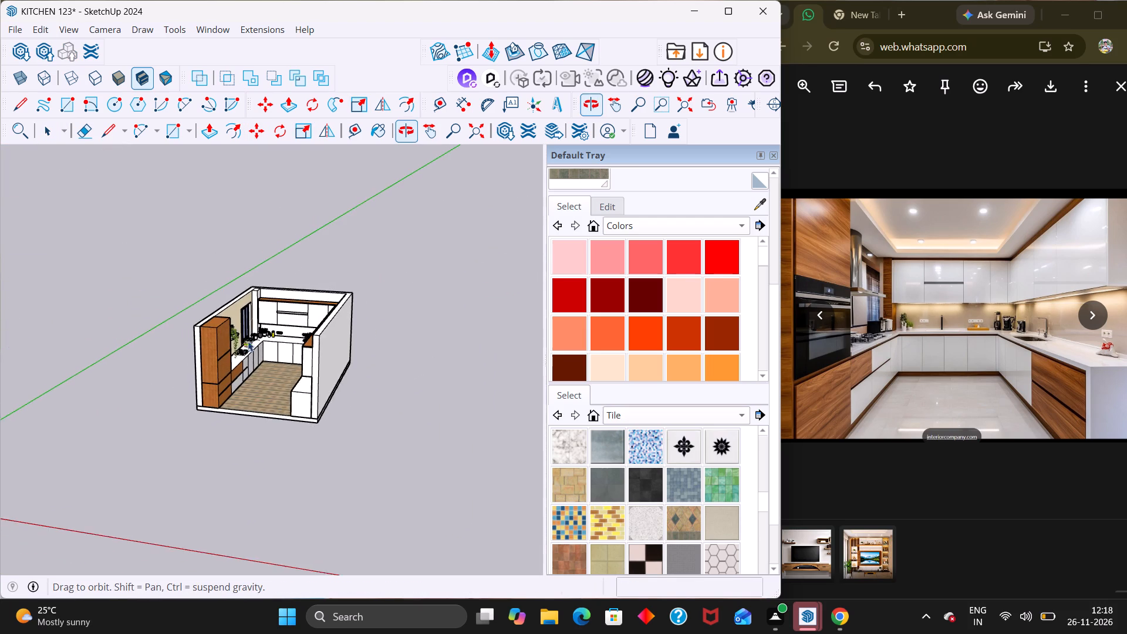
scroll(215, 336, up, 3)
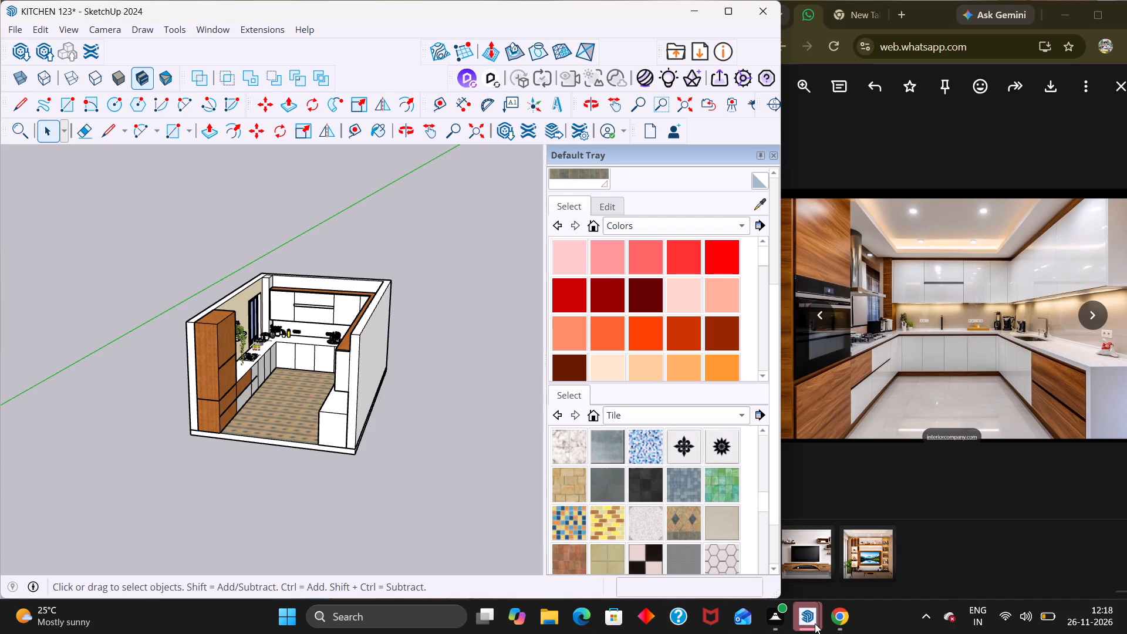
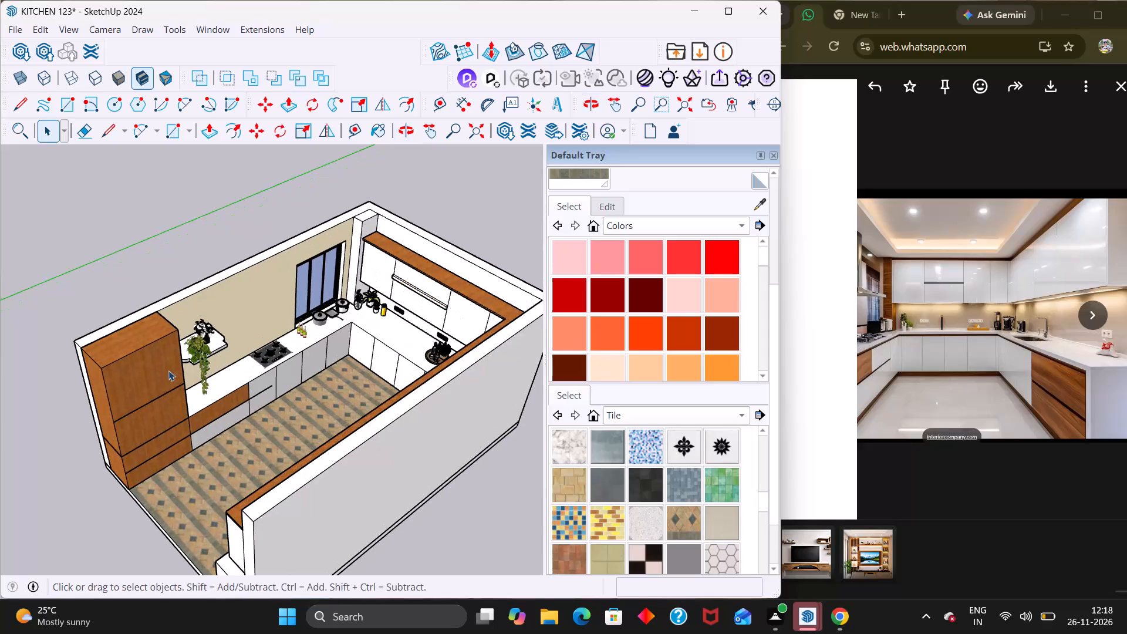
Inspect the floating shelf with the plant and flower vase on the wall beside the tall wooden cabinet.
scroll(137, 387, up, 3)
middle_drag(191, 387, 109, 378)
scroll(115, 384, up, 3)
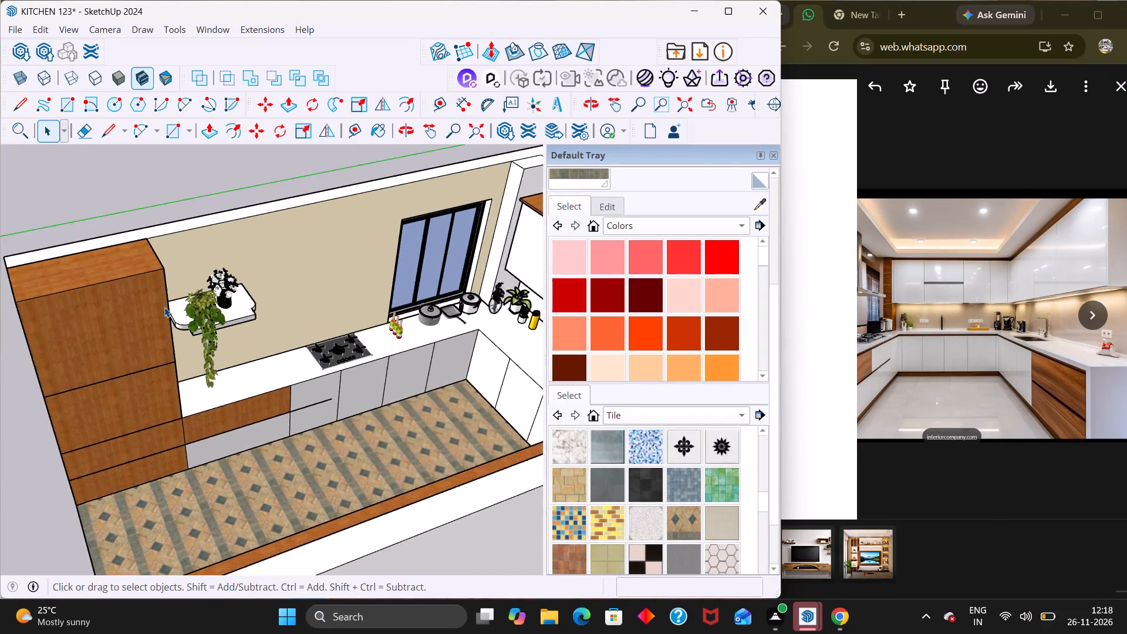
scroll(164, 307, up, 2)
middle_drag(199, 317, 130, 297)
middle_drag(245, 316, 178, 316)
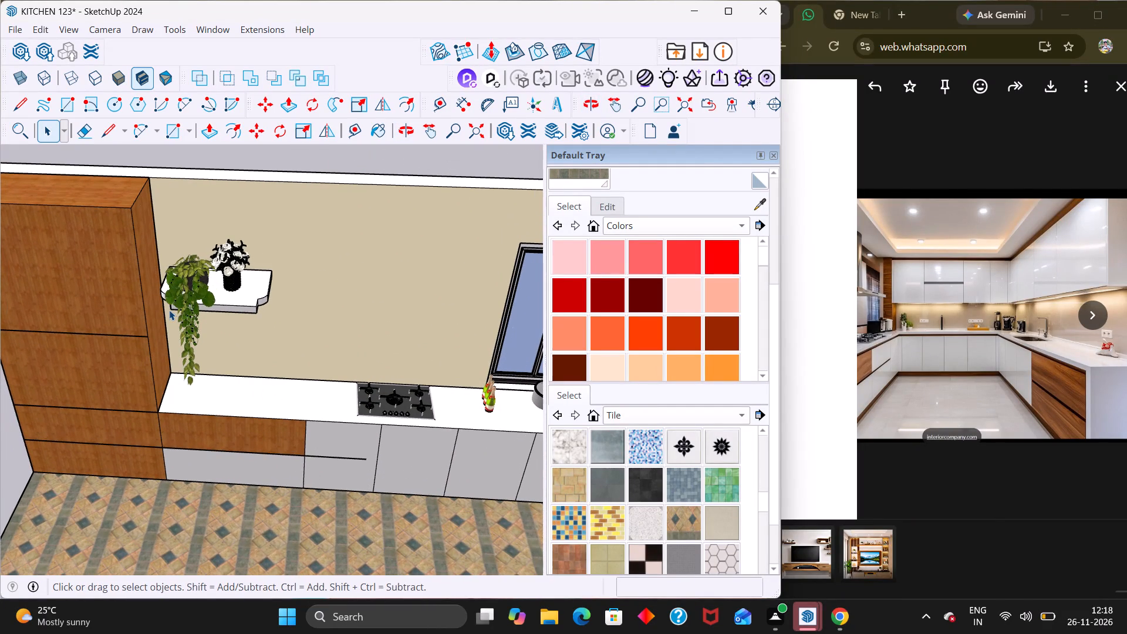
middle_drag(227, 284, 126, 287)
scroll(230, 267, up, 5)
middle_drag(268, 257, 235, 262)
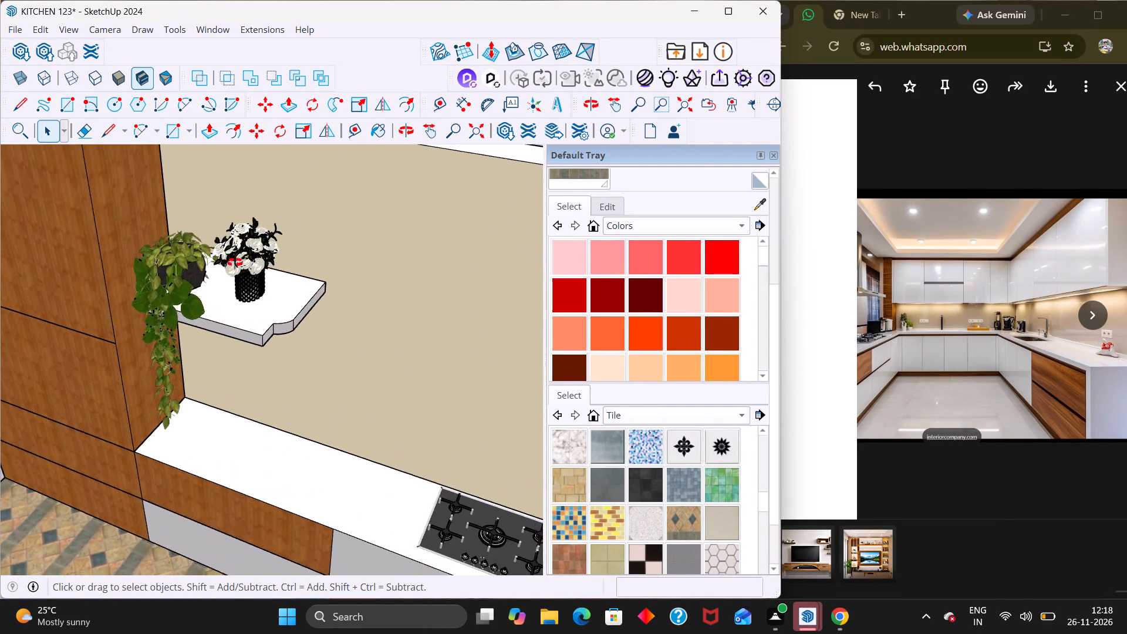
middle_drag(235, 262, 102, 244)
scroll(109, 248, up, 1)
middle_drag(312, 276, 329, 375)
scroll(262, 298, up, 3)
middle_drag(267, 292, 481, 163)
scroll(443, 276, up, 1)
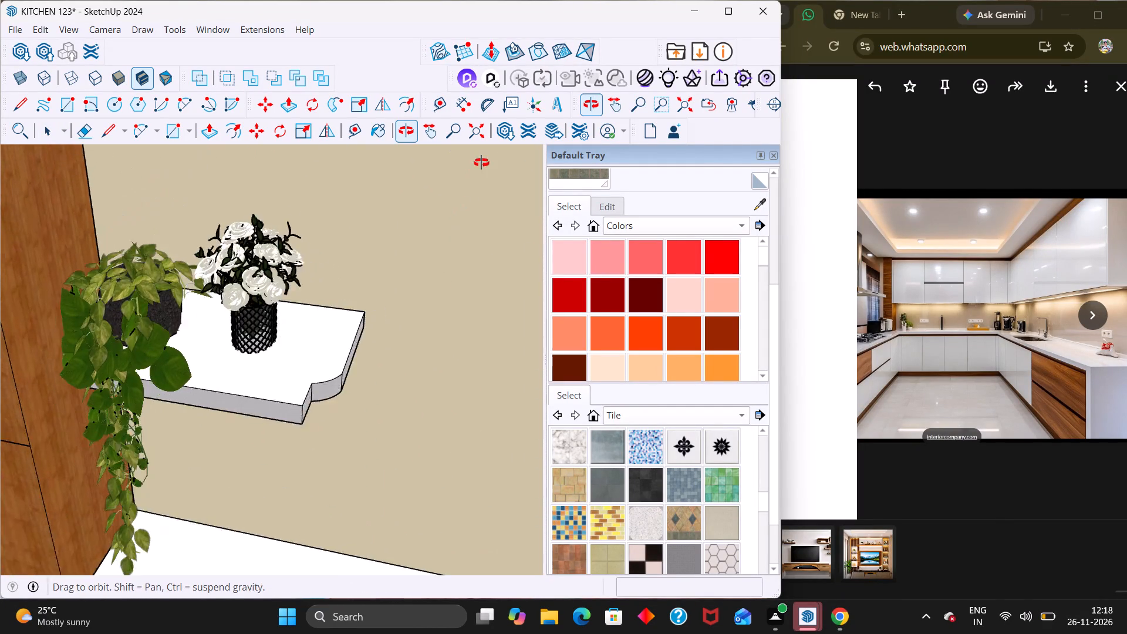
middle_drag(481, 163, 488, 158)
scroll(225, 311, down, 1)
scroll(228, 311, up, 1)
scroll(231, 308, down, 14)
middle_drag(268, 337, 360, 366)
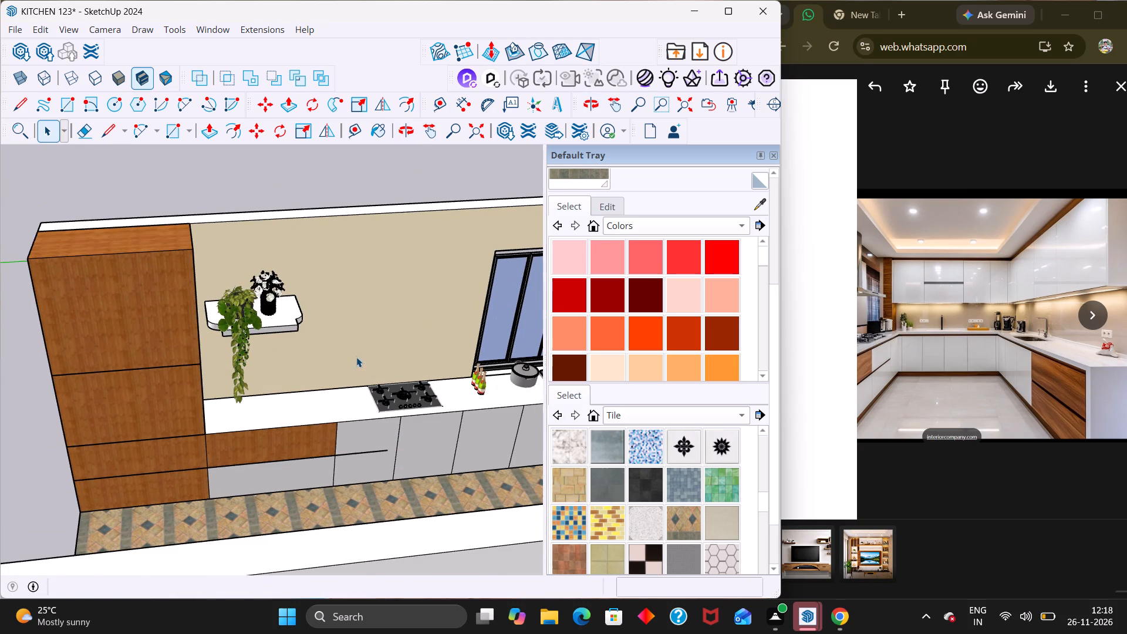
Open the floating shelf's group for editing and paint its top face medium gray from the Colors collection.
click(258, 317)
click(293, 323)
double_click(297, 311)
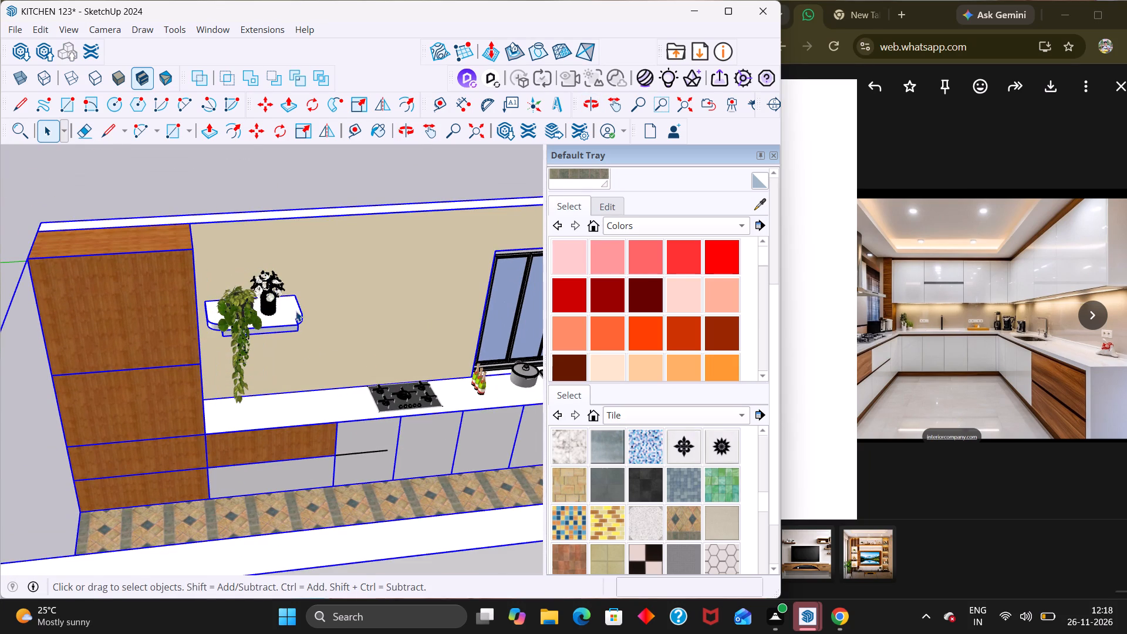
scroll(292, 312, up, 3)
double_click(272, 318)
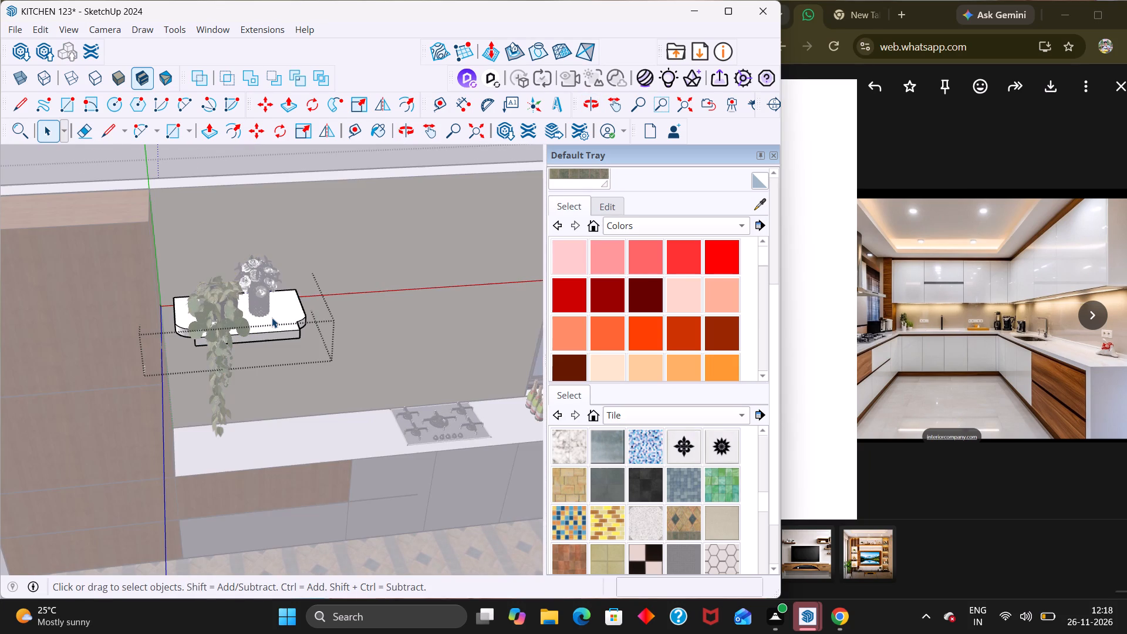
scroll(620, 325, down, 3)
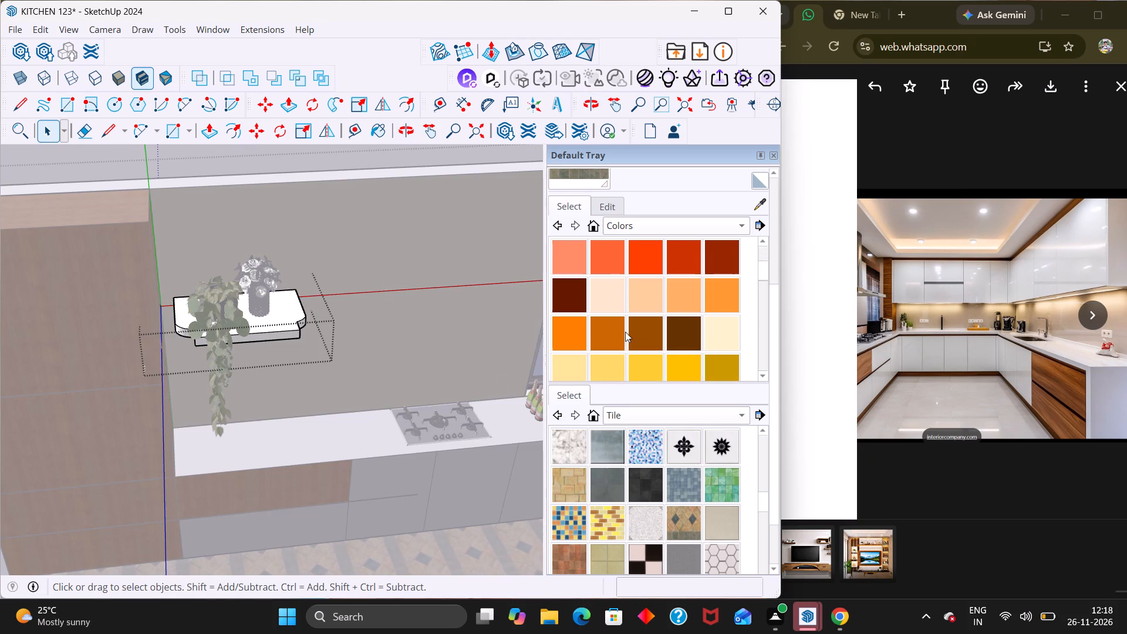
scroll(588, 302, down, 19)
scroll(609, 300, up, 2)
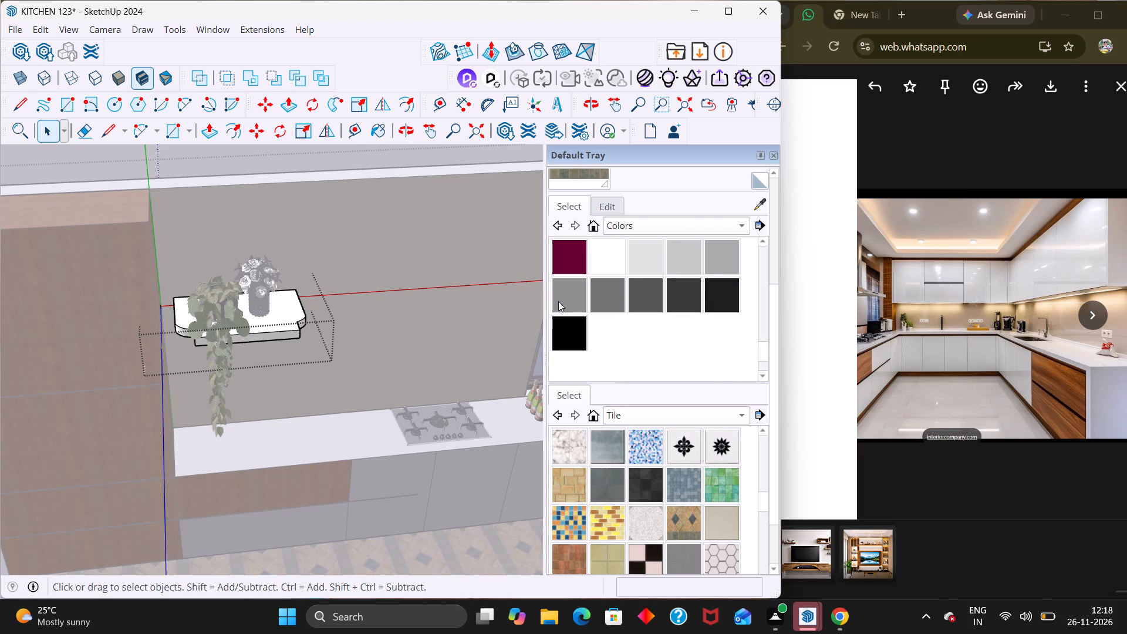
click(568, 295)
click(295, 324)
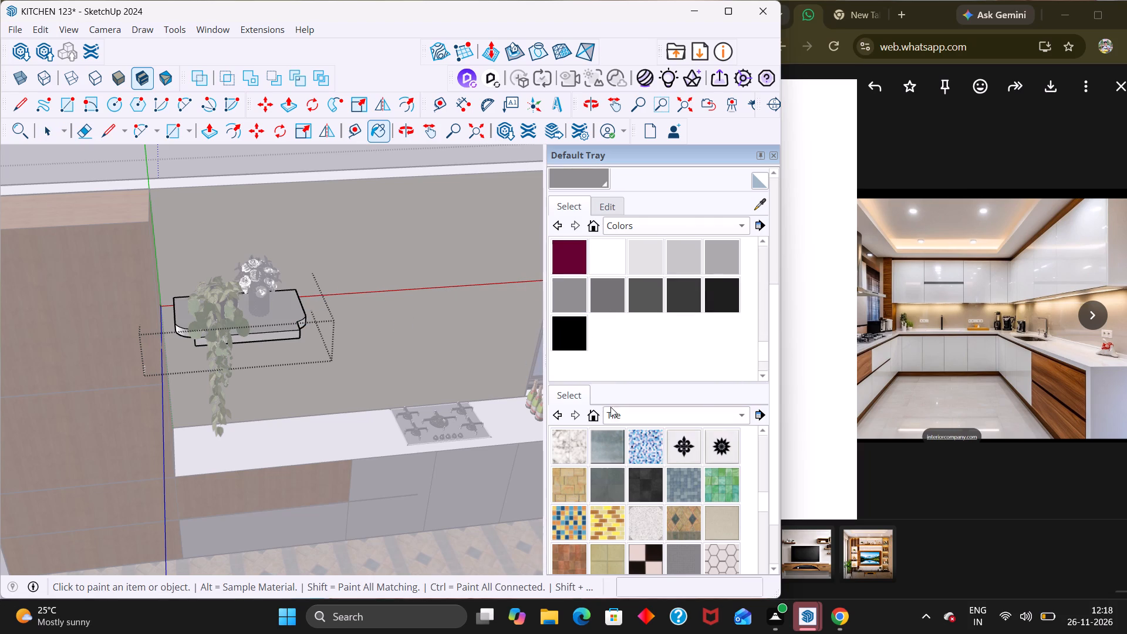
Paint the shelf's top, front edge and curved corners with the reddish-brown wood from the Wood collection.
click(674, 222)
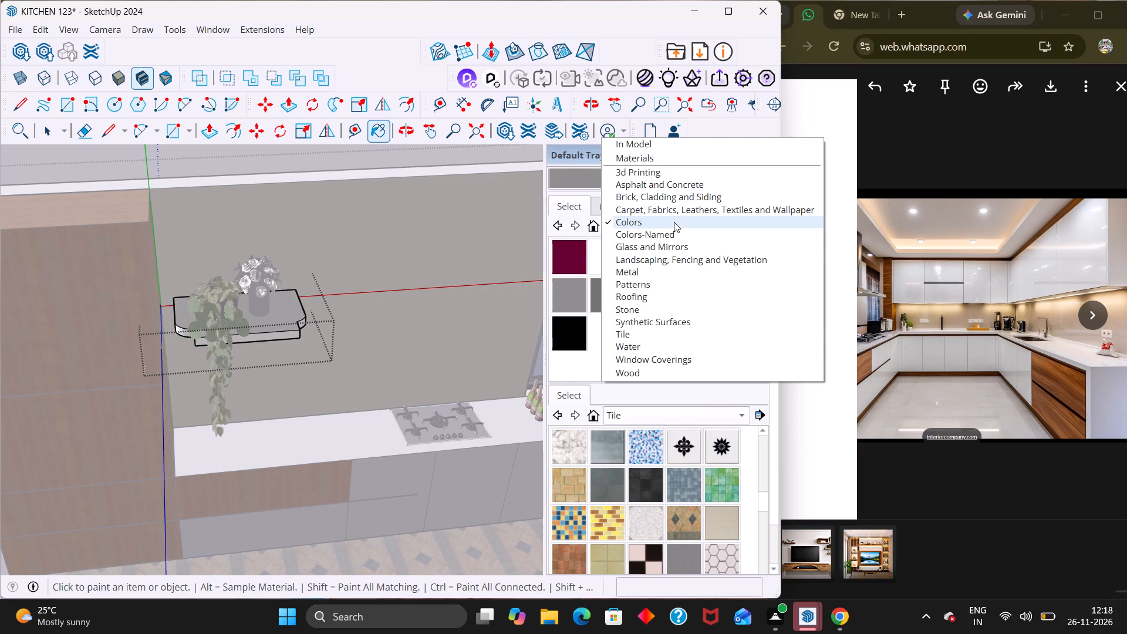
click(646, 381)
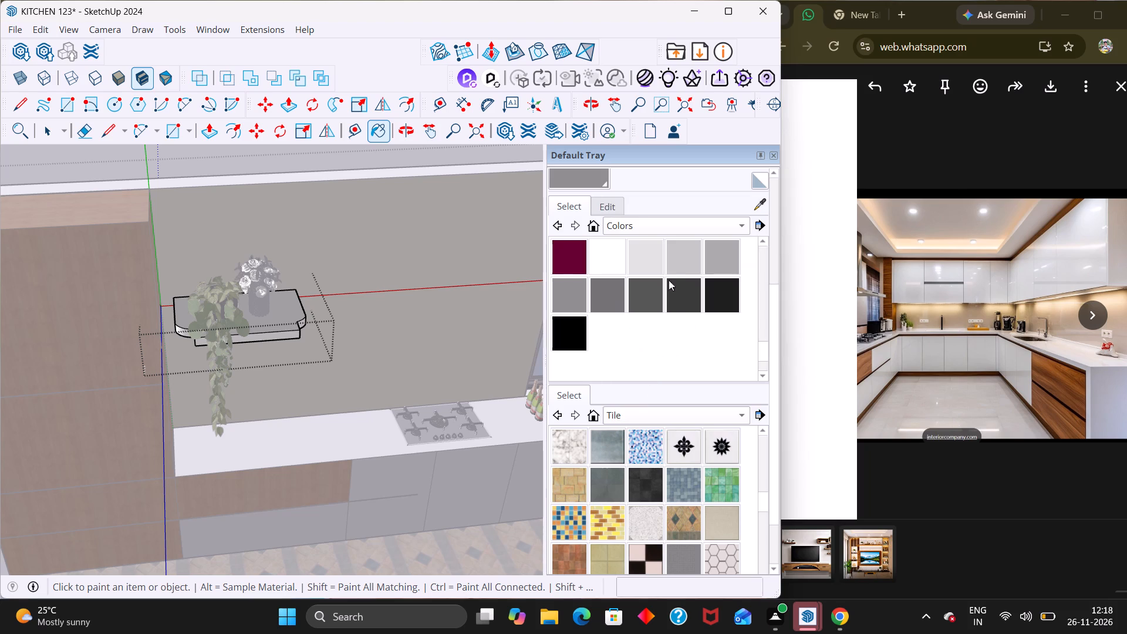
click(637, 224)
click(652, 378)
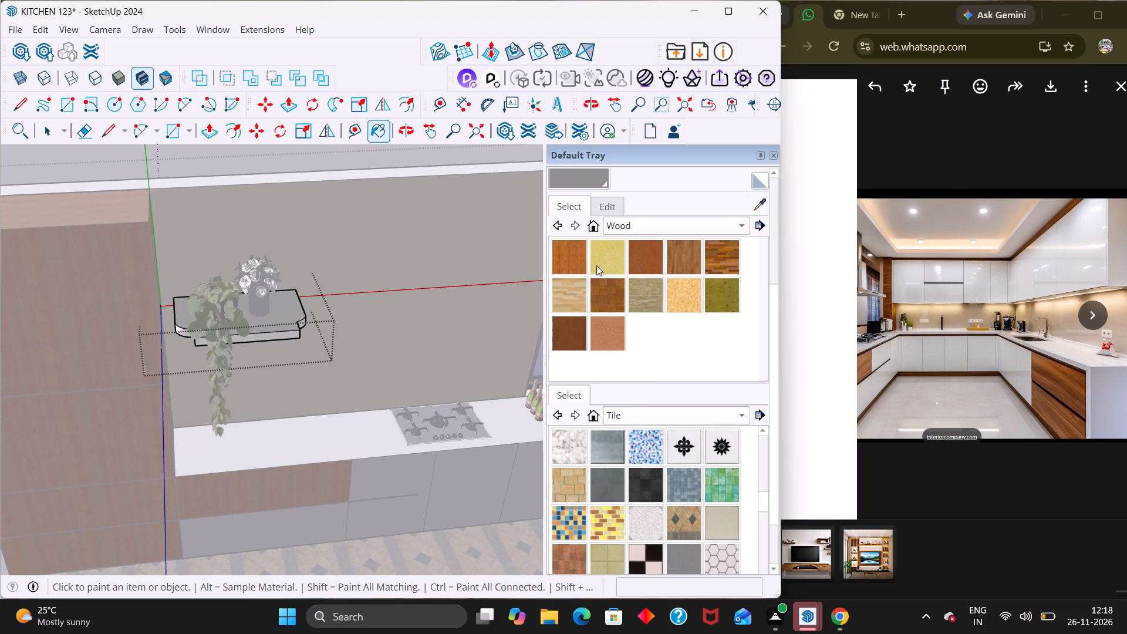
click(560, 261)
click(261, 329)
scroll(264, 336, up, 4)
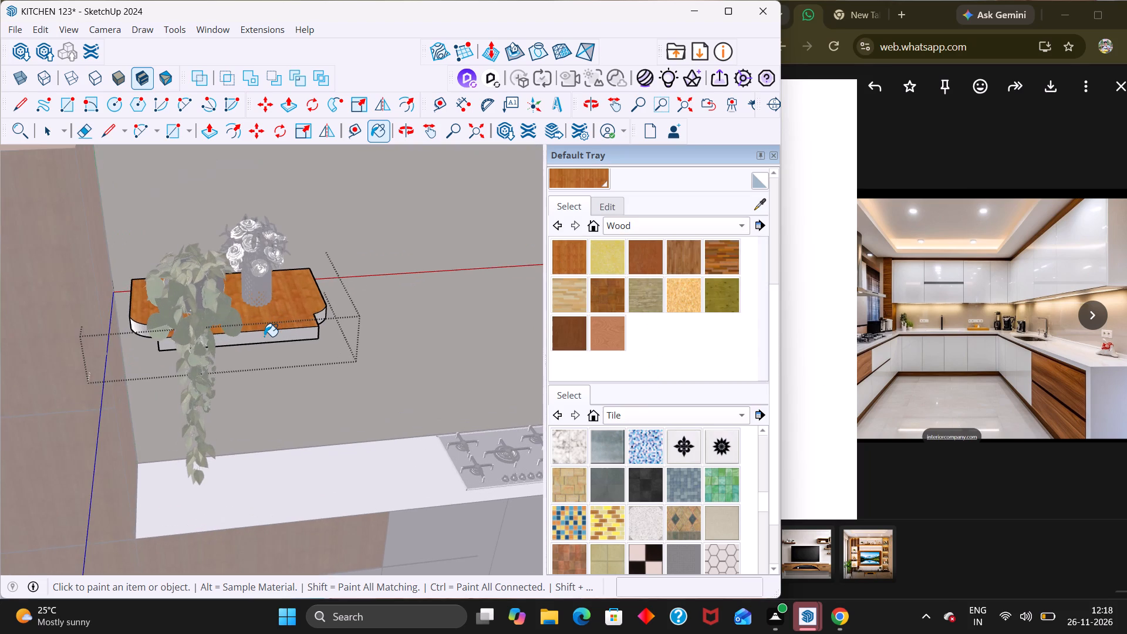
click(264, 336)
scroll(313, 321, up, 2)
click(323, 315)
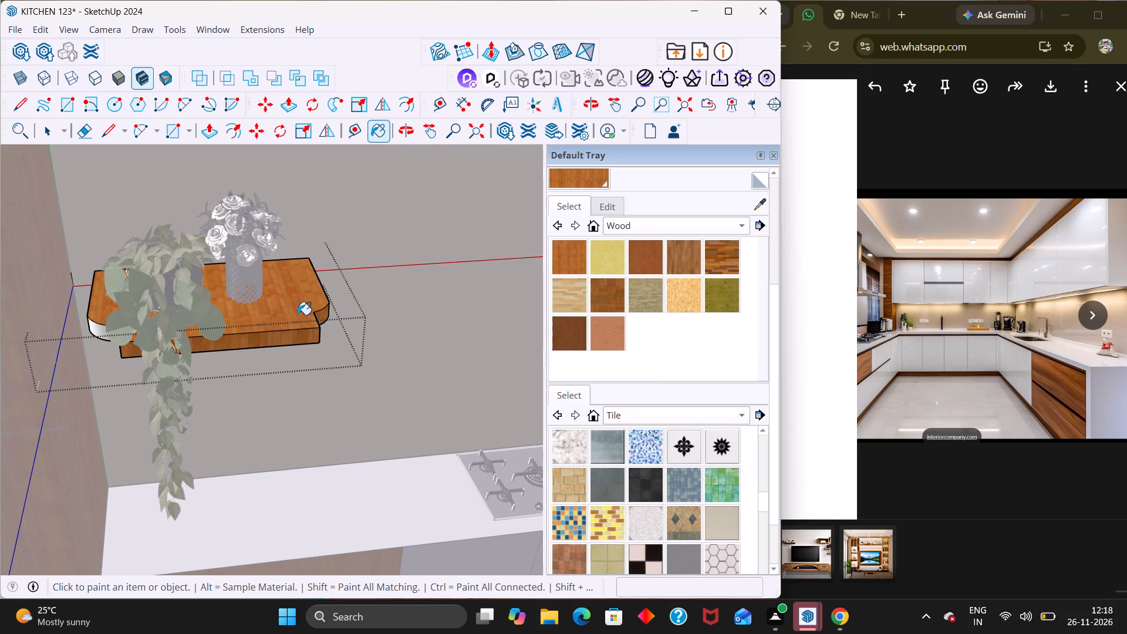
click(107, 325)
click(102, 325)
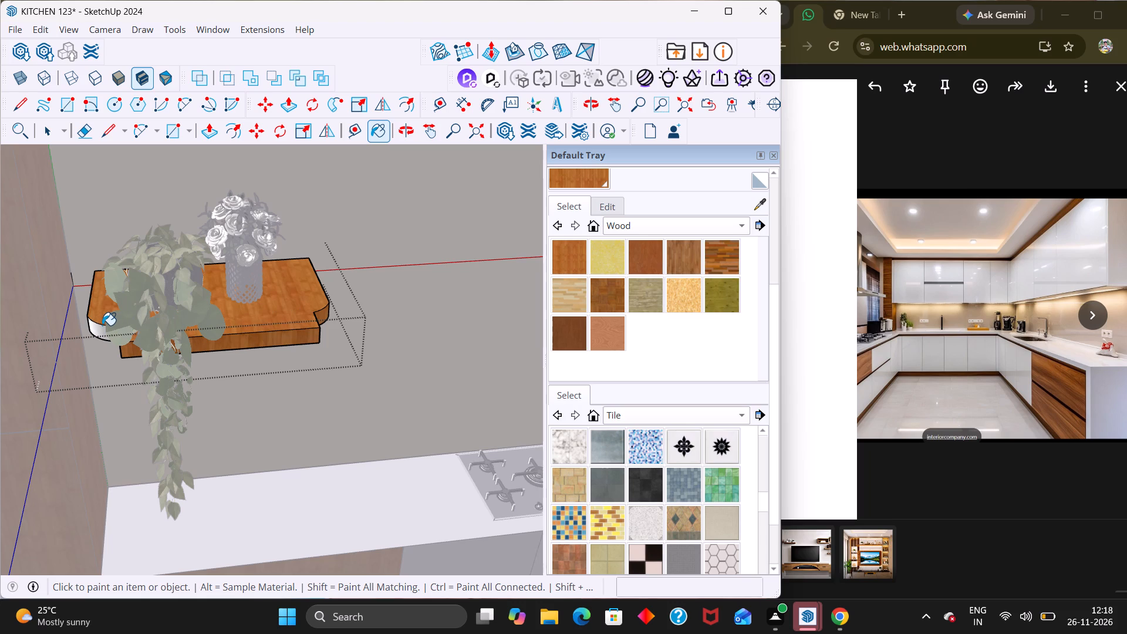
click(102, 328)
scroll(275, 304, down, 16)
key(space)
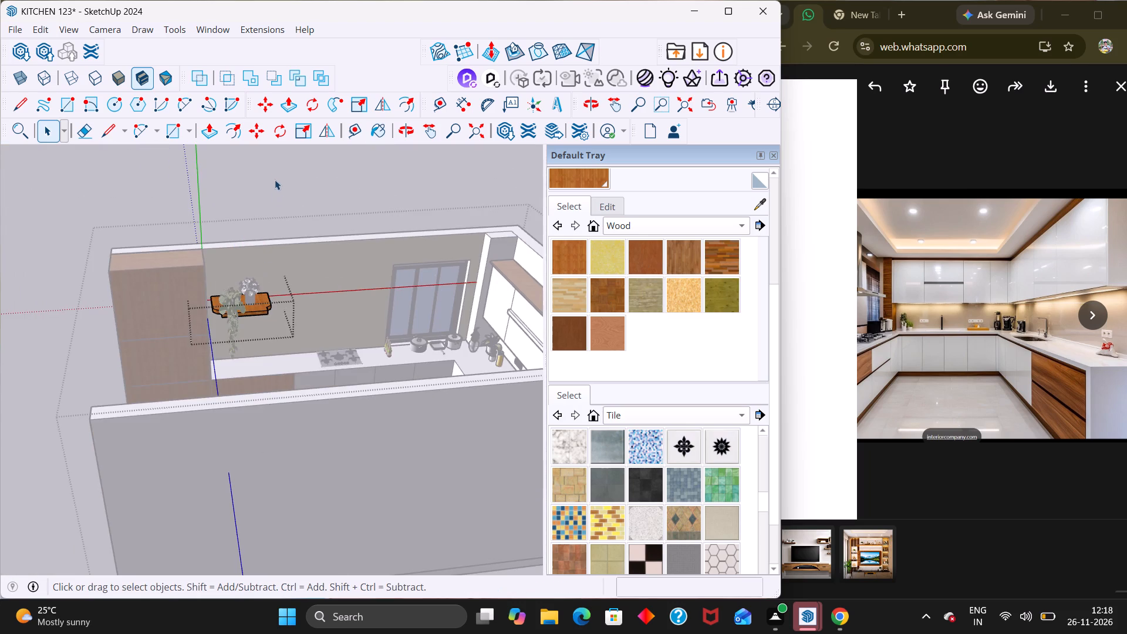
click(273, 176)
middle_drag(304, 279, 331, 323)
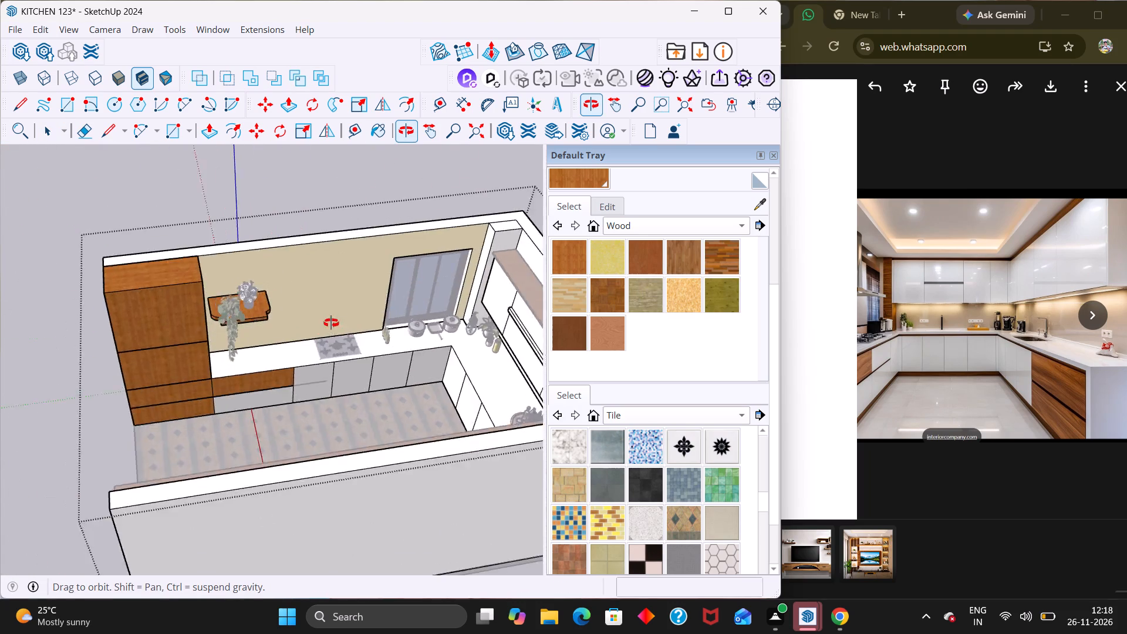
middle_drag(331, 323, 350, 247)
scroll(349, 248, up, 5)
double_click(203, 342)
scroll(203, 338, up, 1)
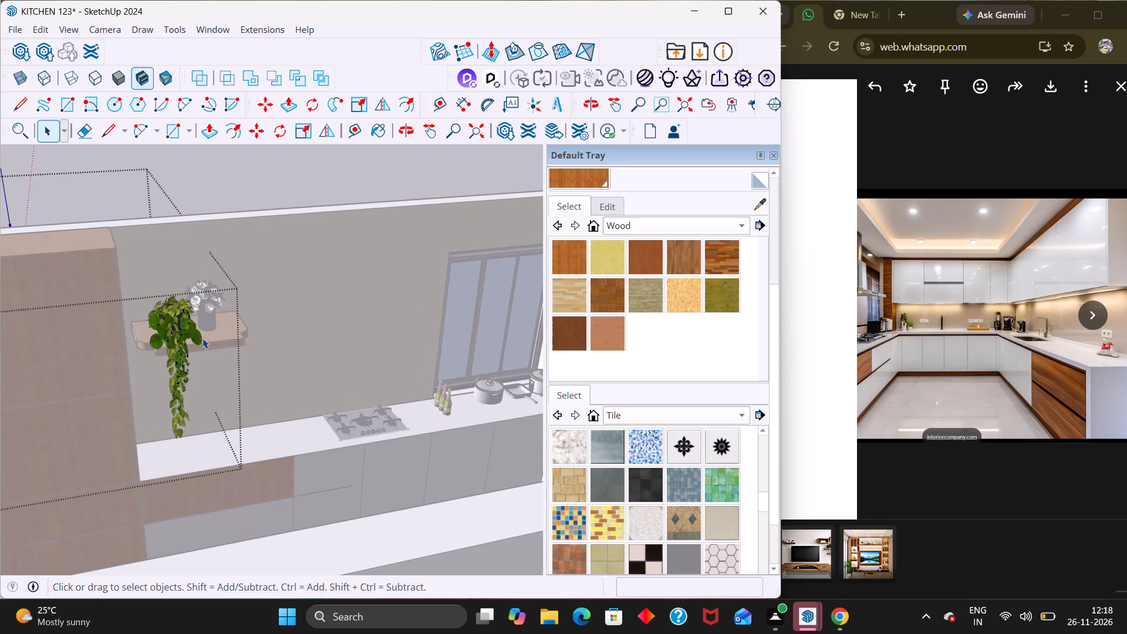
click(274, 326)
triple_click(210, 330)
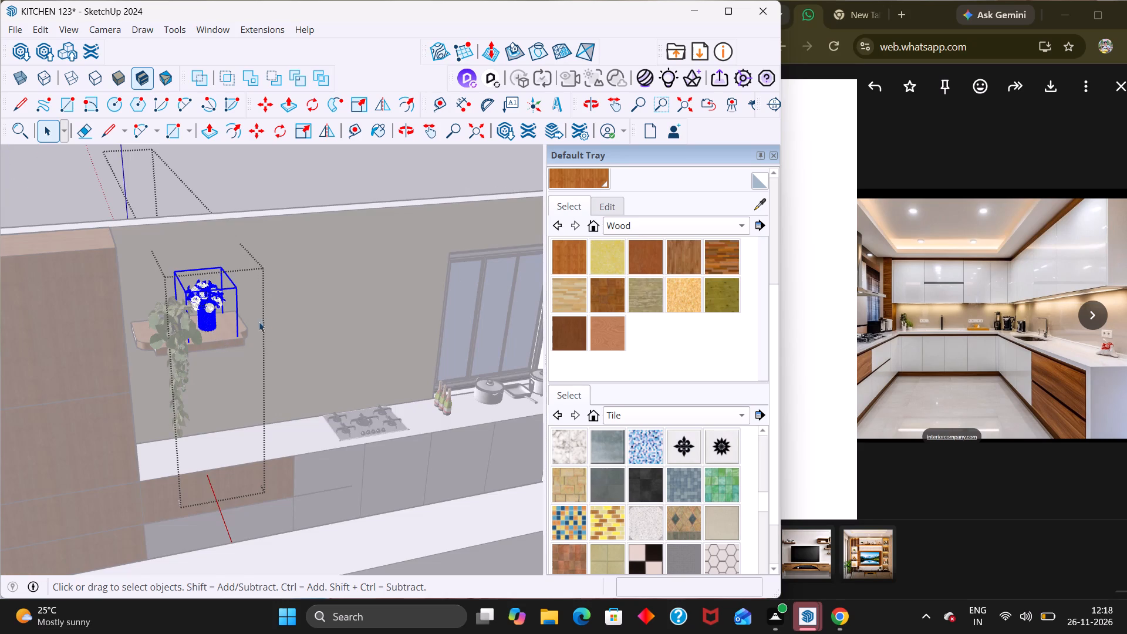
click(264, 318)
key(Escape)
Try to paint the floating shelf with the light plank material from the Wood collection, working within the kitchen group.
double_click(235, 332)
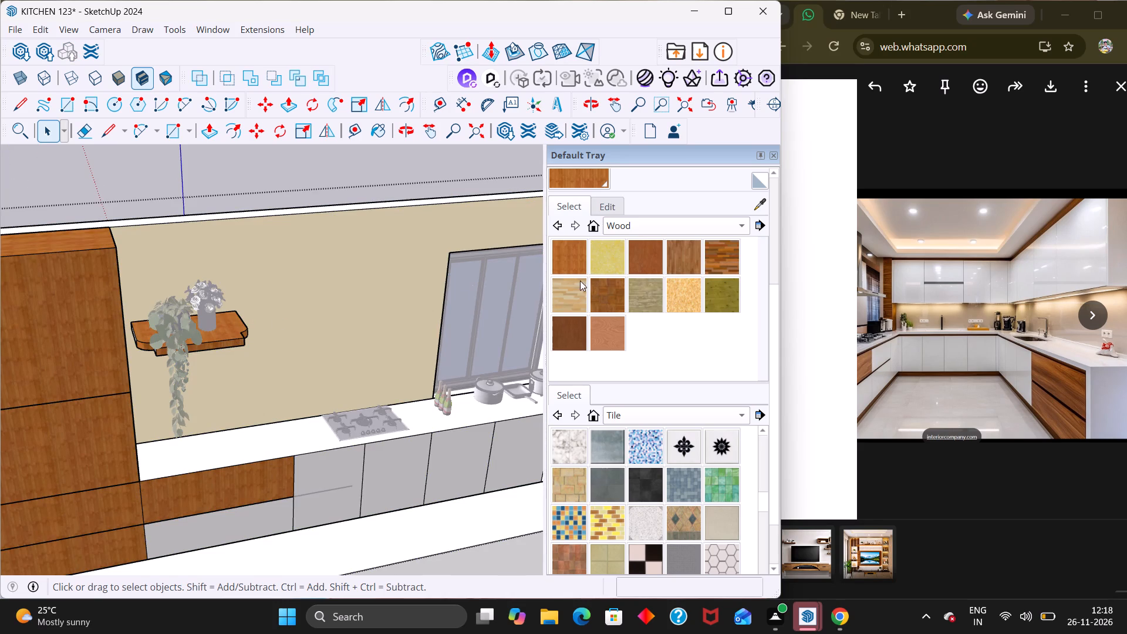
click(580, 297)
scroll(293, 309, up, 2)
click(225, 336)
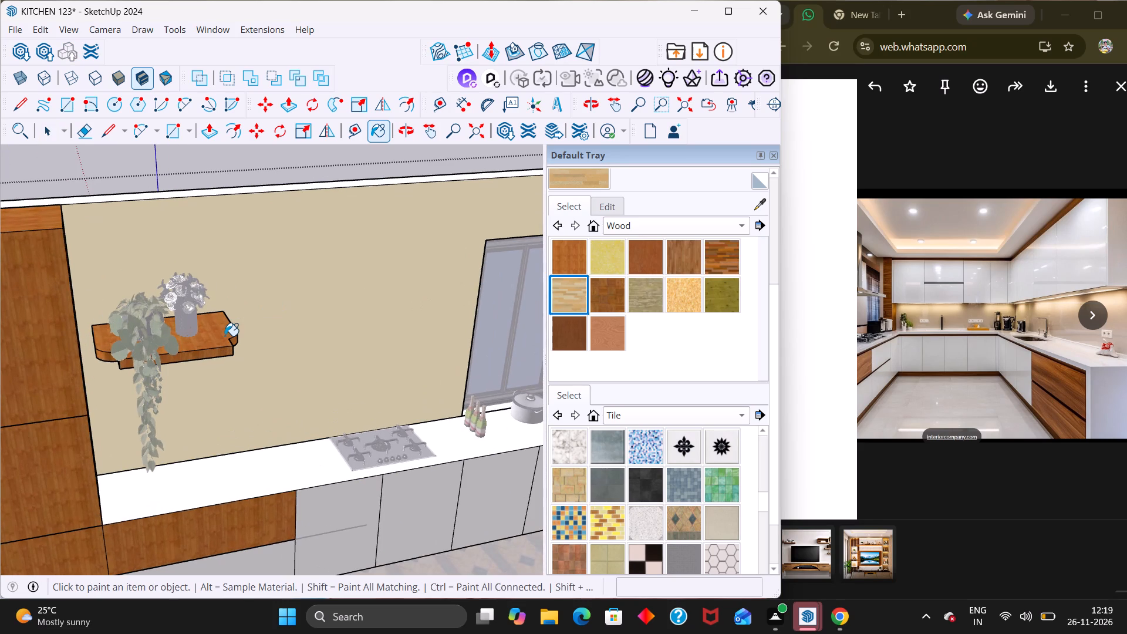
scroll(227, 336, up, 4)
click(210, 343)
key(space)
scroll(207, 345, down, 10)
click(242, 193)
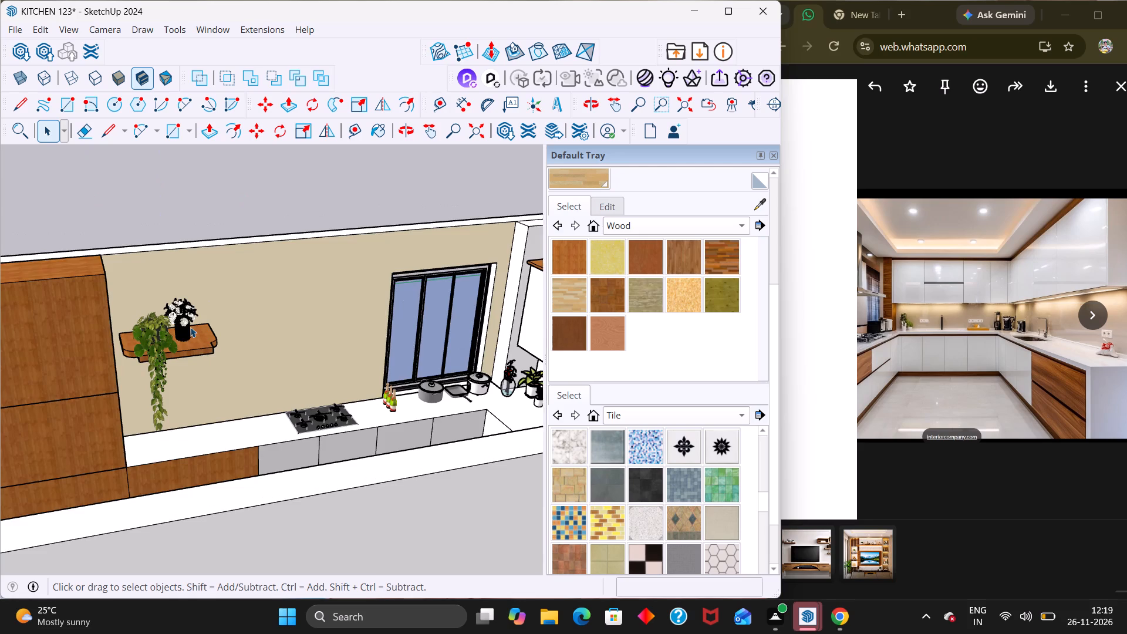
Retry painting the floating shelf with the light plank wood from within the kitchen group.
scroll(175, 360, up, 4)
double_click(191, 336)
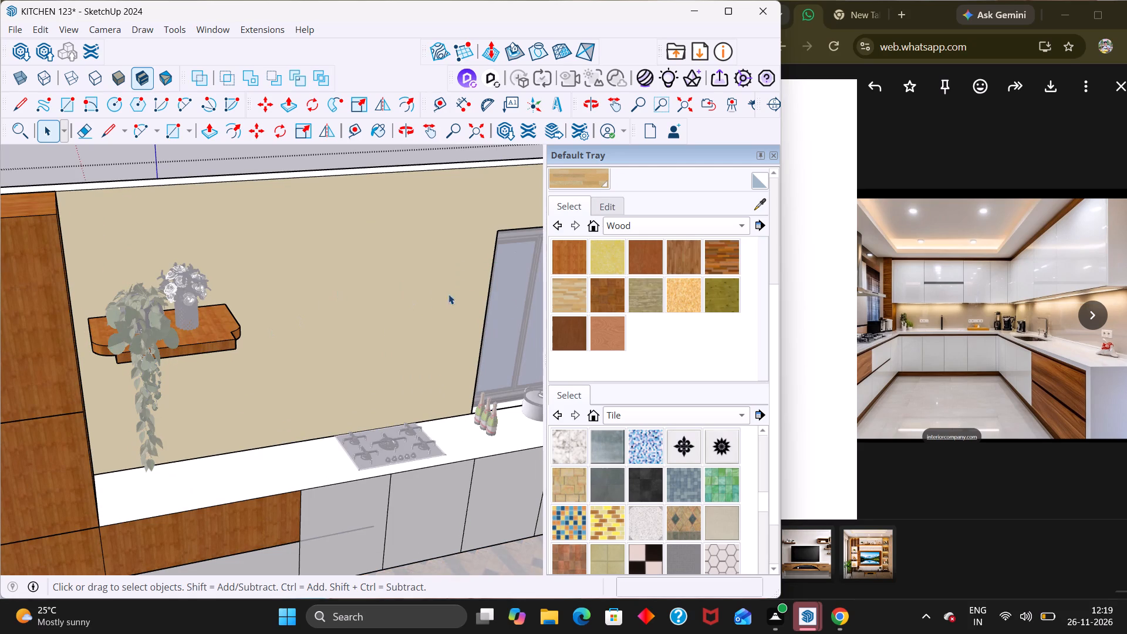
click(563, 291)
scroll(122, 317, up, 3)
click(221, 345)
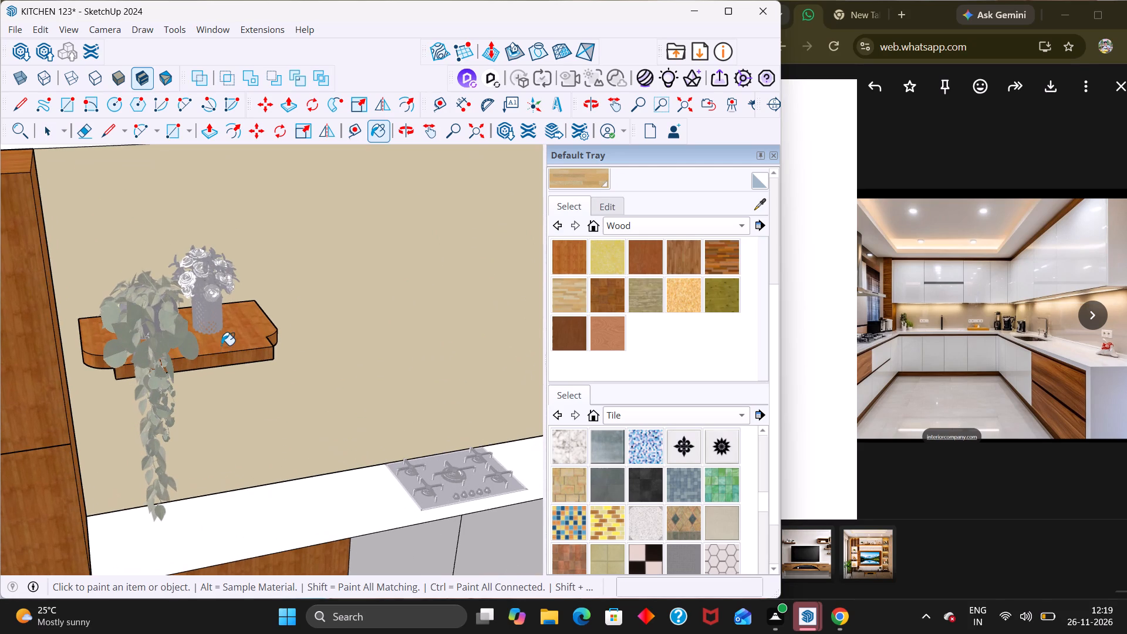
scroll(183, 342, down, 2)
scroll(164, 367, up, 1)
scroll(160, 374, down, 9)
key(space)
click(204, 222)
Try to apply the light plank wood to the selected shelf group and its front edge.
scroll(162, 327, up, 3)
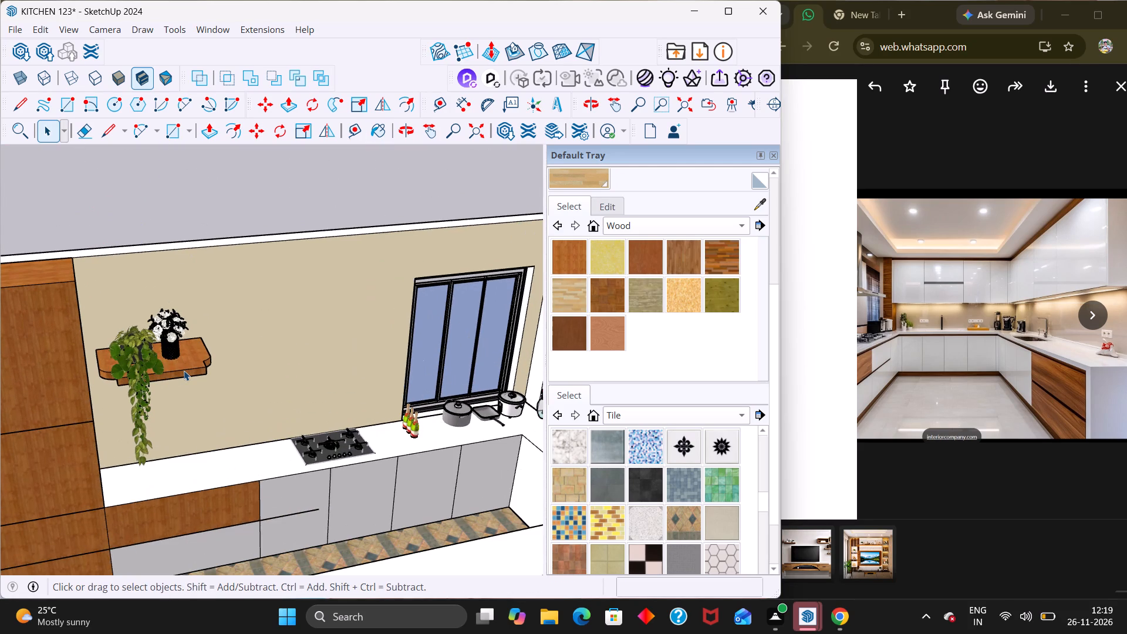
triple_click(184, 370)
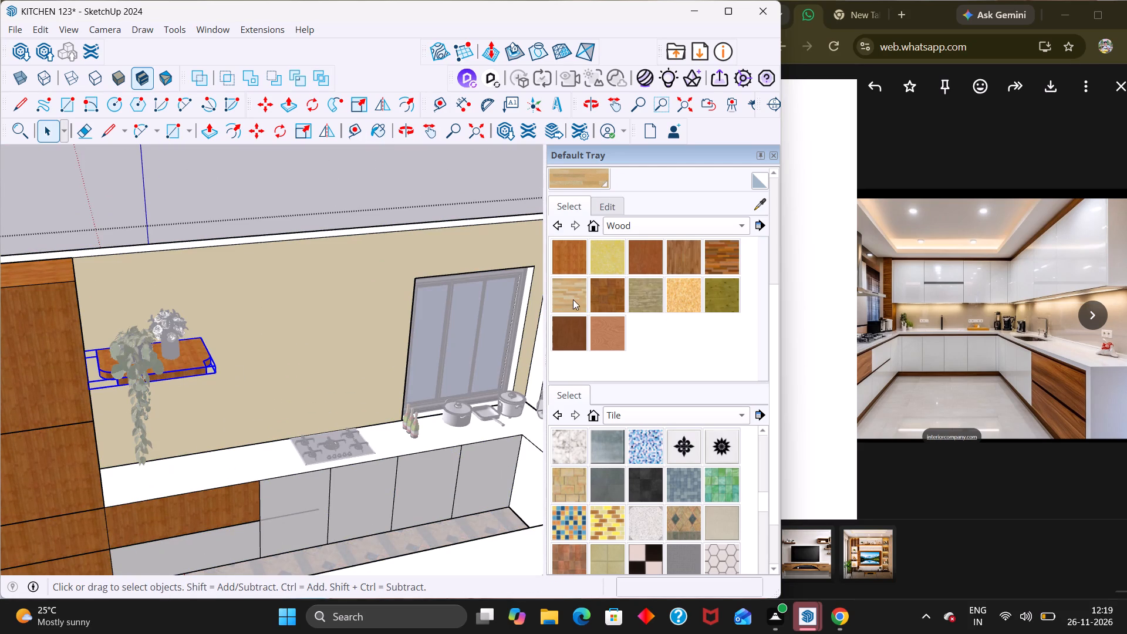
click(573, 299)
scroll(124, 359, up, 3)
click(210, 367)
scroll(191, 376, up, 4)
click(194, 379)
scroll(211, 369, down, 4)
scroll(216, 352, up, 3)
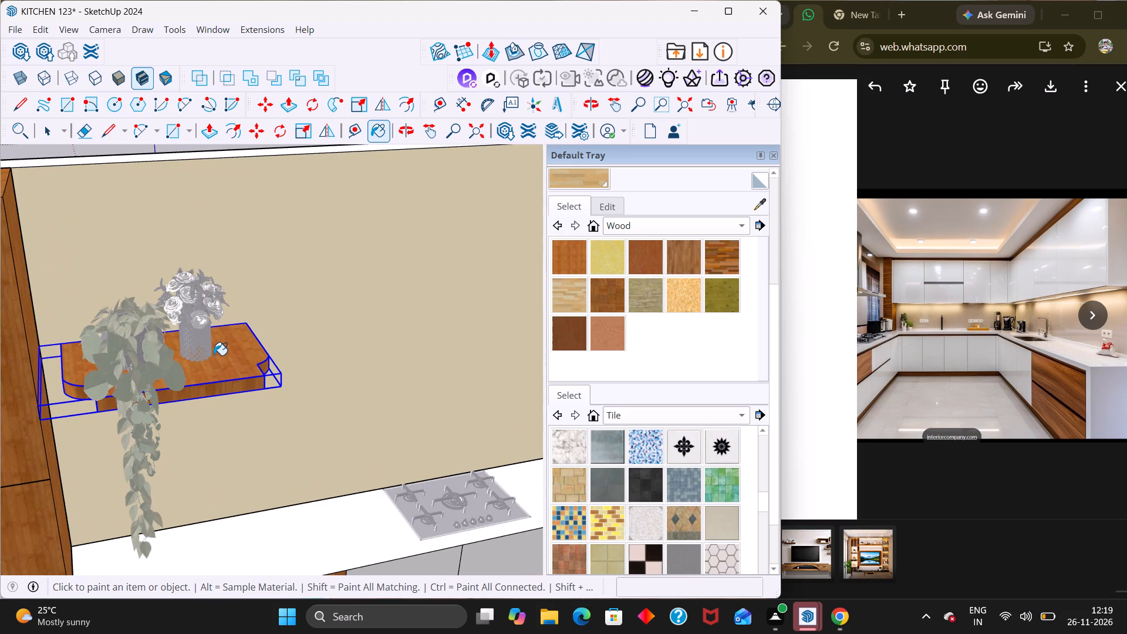
Open the shelf's own group and paint its top, front edge and both curved corners with the light plank wood.
key(space)
double_click(214, 358)
double_click(220, 369)
double_click(214, 367)
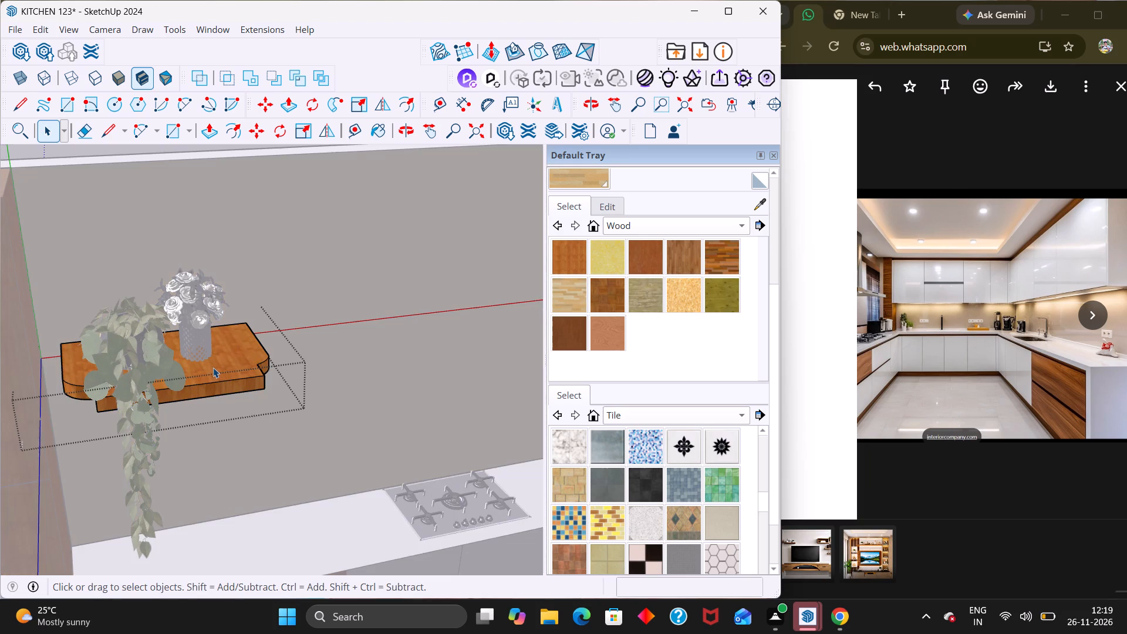
double_click(227, 361)
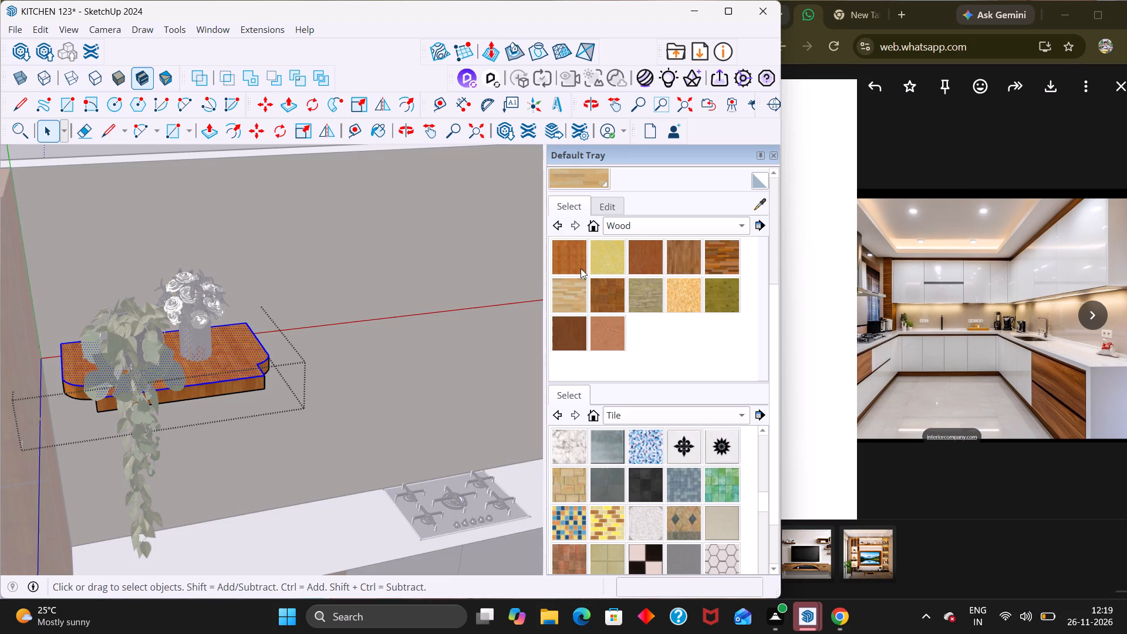
click(591, 300)
click(563, 299)
click(251, 358)
scroll(215, 387, up, 3)
click(238, 386)
click(277, 359)
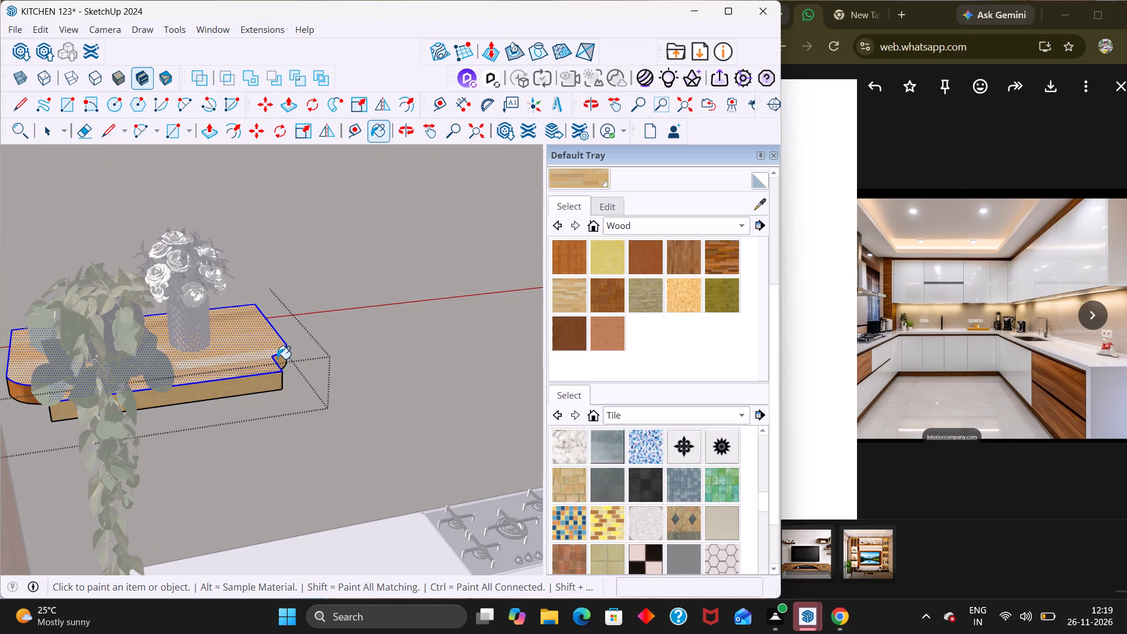
click(19, 393)
scroll(36, 385, down, 9)
scroll(85, 388, up, 1)
scroll(85, 388, down, 3)
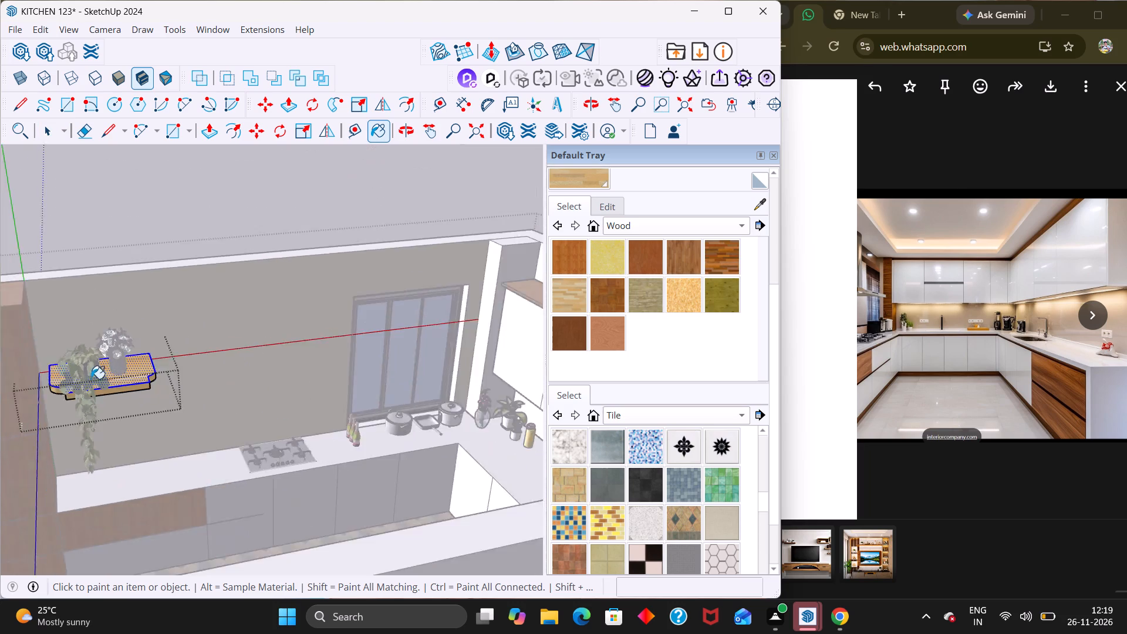
scroll(91, 379, down, 3)
scroll(92, 385, up, 1)
scroll(92, 386, down, 3)
key(space)
click(149, 281)
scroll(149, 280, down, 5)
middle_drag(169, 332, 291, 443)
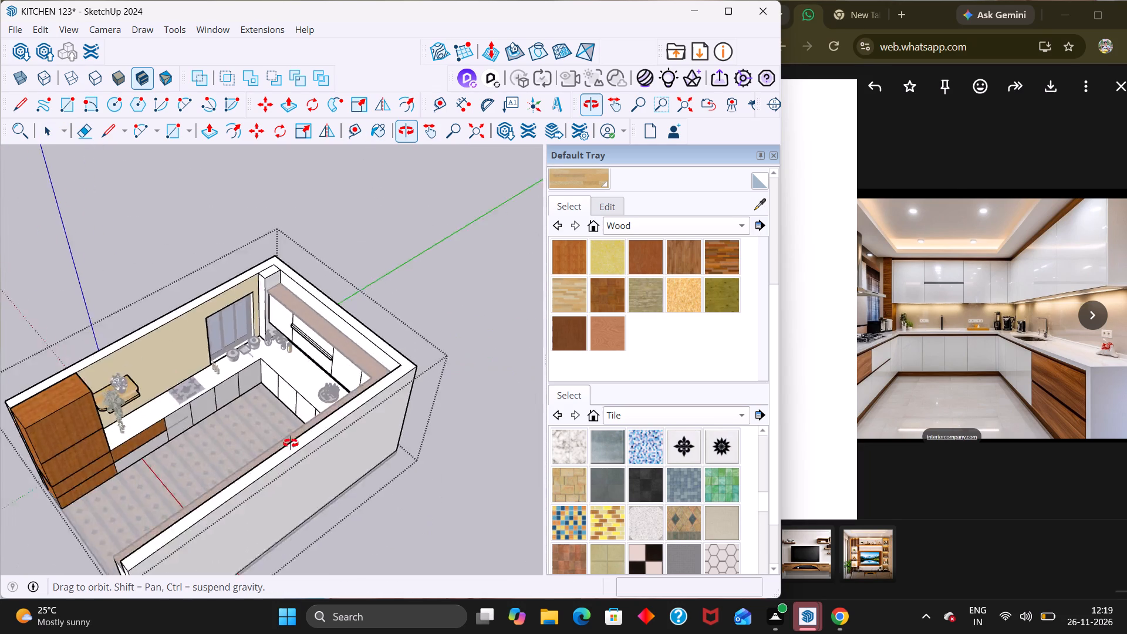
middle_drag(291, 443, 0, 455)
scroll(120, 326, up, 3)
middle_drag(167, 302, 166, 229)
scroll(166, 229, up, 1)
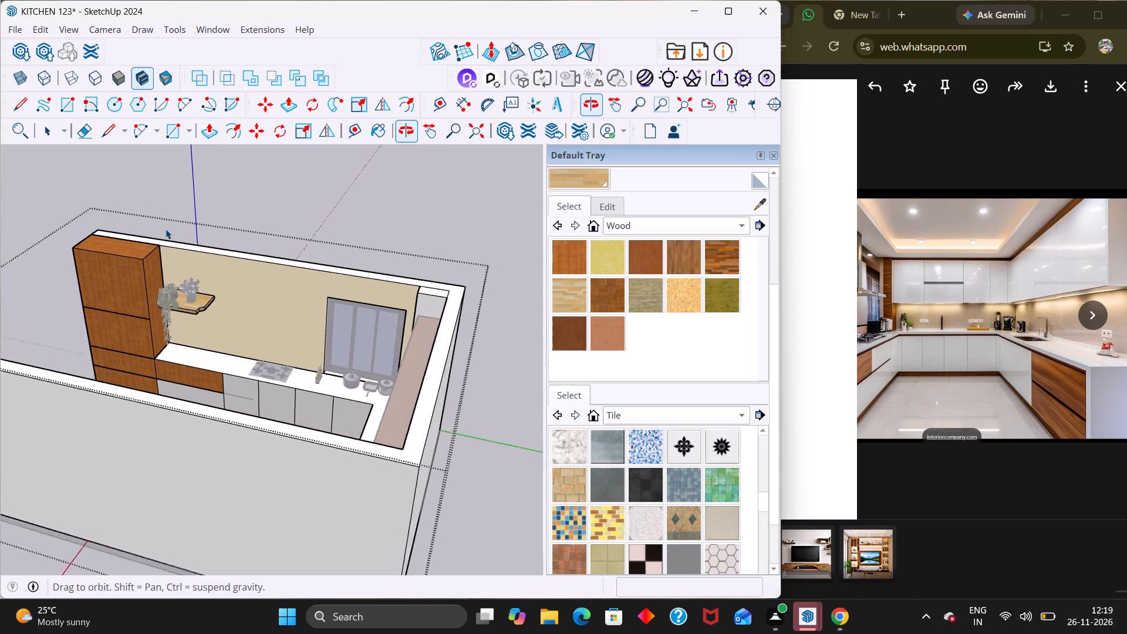
Close the group being edited and examine the painted floating shelf against the window wall.
middle_drag(171, 323, 188, 233)
scroll(177, 291, up, 8)
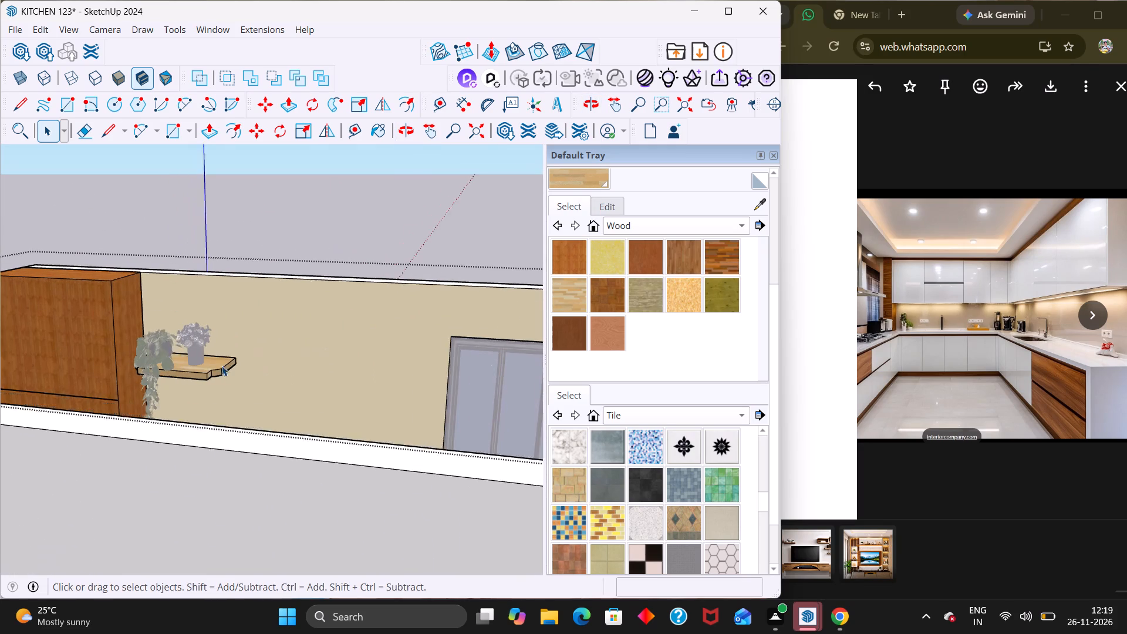
middle_drag(224, 369, 442, 464)
scroll(173, 407, up, 1)
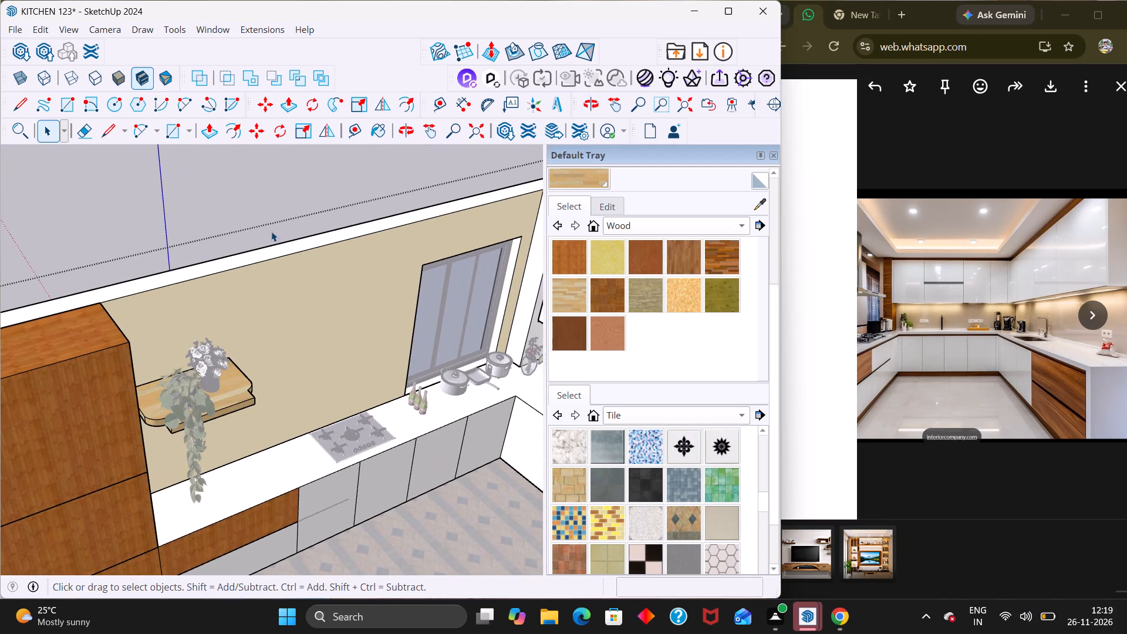
click(270, 231)
click(220, 200)
middle_drag(259, 407, 305, 432)
middle_drag(280, 434, 270, 439)
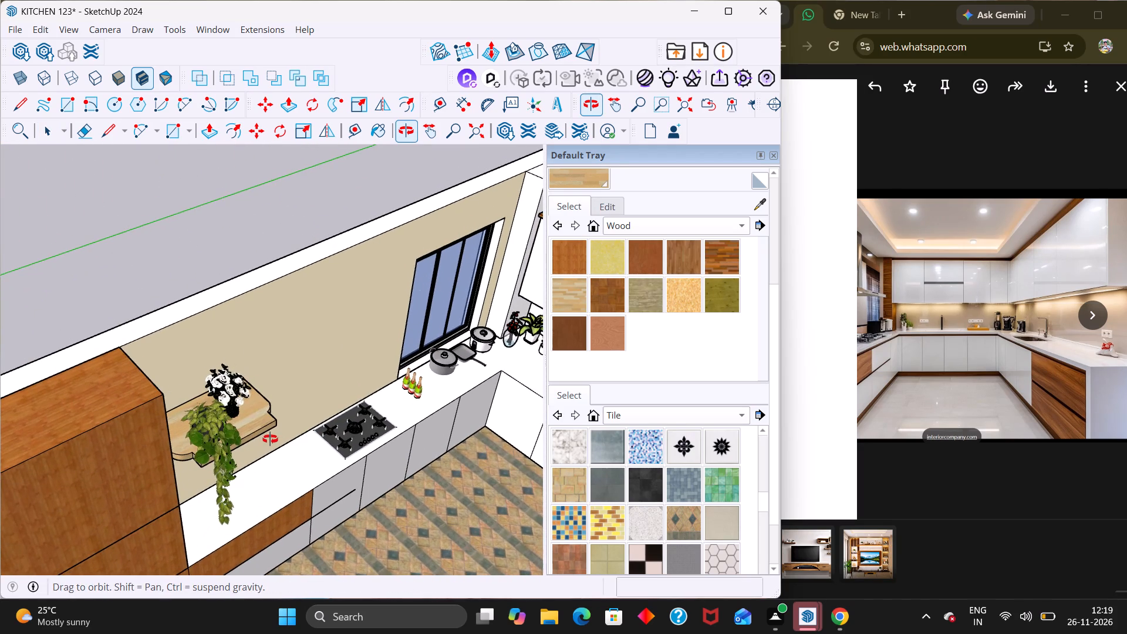
middle_drag(270, 439, 269, 437)
scroll(274, 407, up, 1)
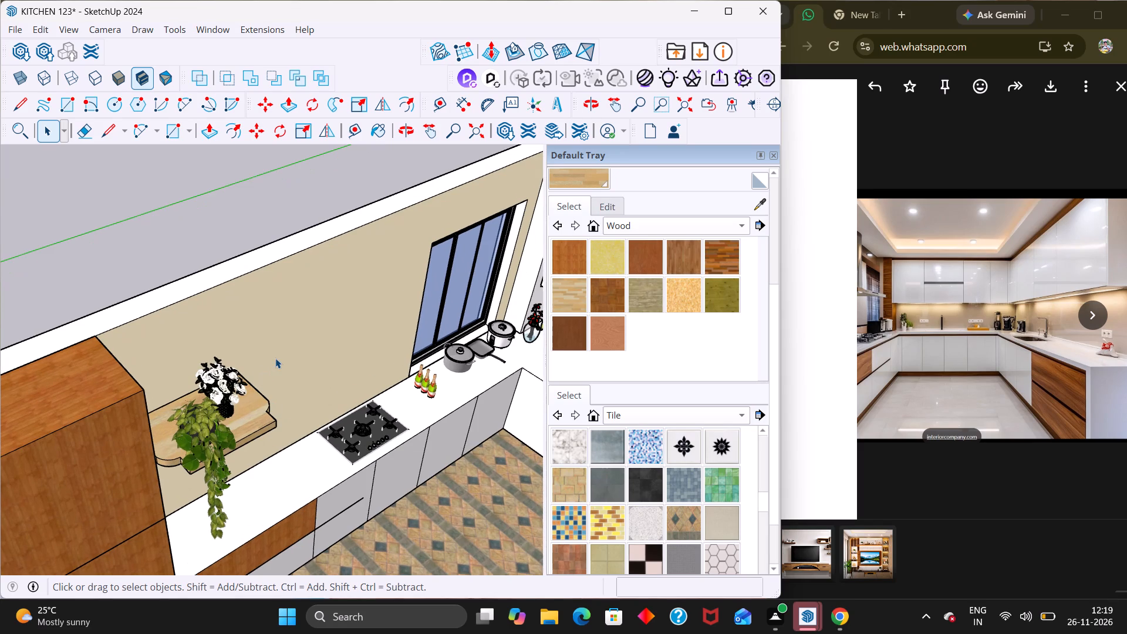
Try to paint the window wall with the light grey Color M01 from the Colors collection without opening the kitchen group.
click(686, 227)
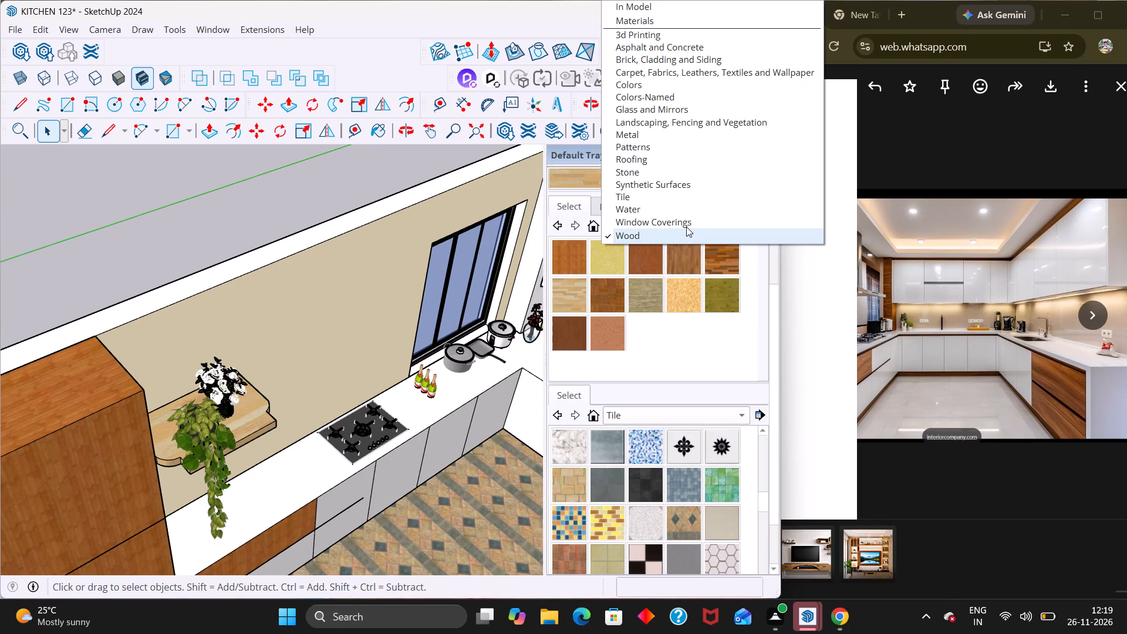
click(630, 89)
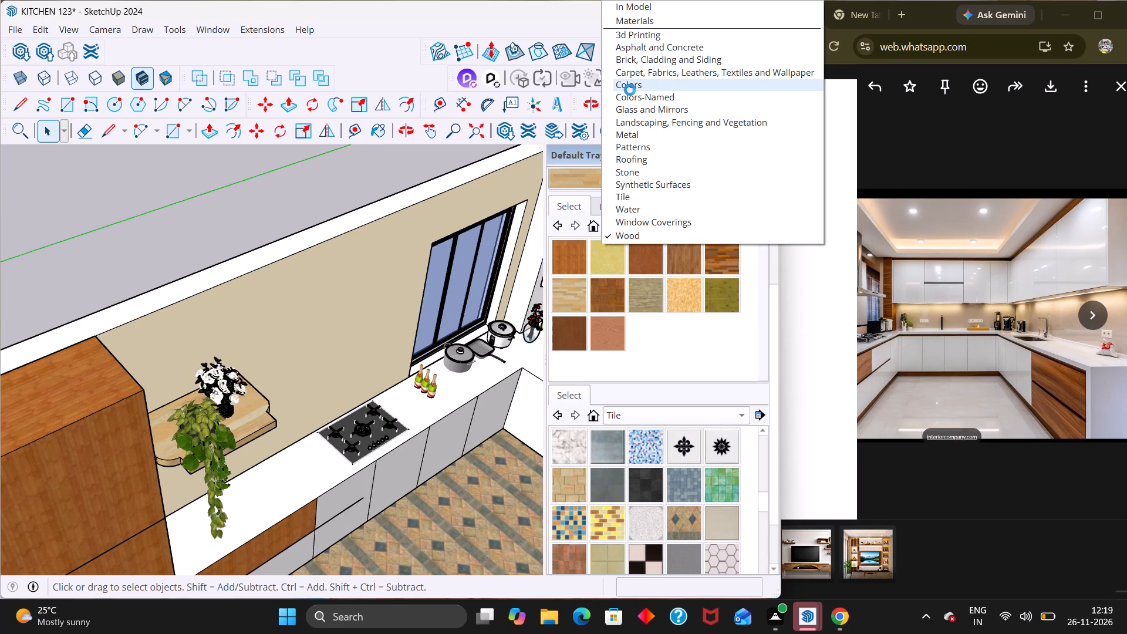
scroll(684, 317, up, 1)
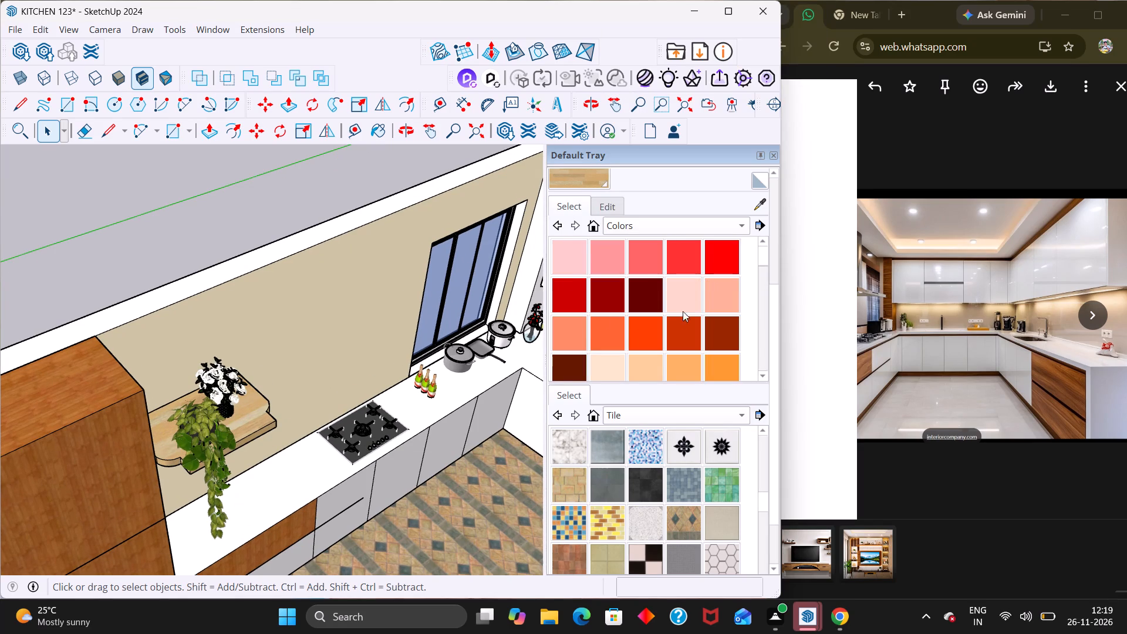
scroll(683, 311, up, 2)
scroll(649, 271, down, 1)
scroll(649, 271, up, 1)
scroll(650, 274, down, 1)
scroll(650, 274, up, 1)
scroll(650, 274, down, 6)
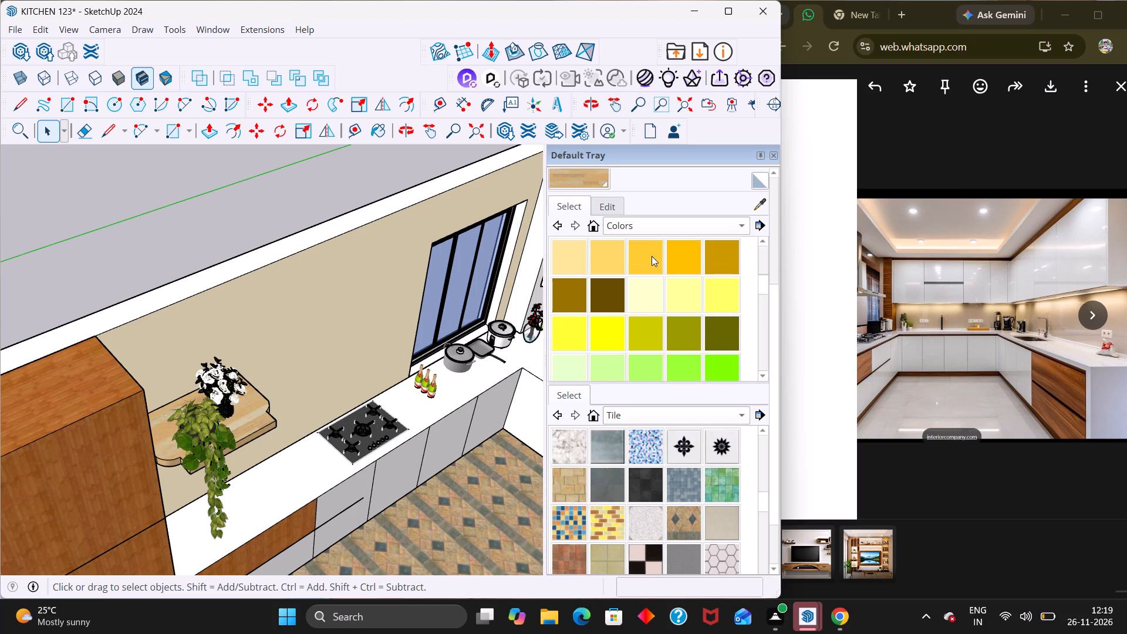
scroll(626, 298, down, 1)
scroll(626, 298, up, 1)
scroll(626, 298, down, 7)
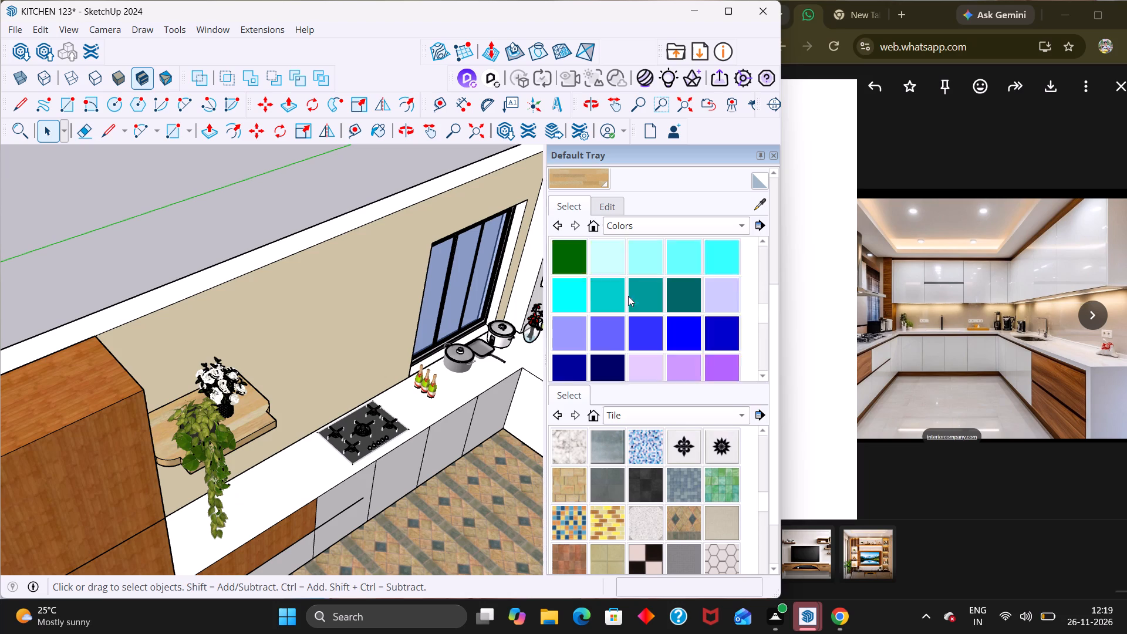
scroll(628, 295, down, 4)
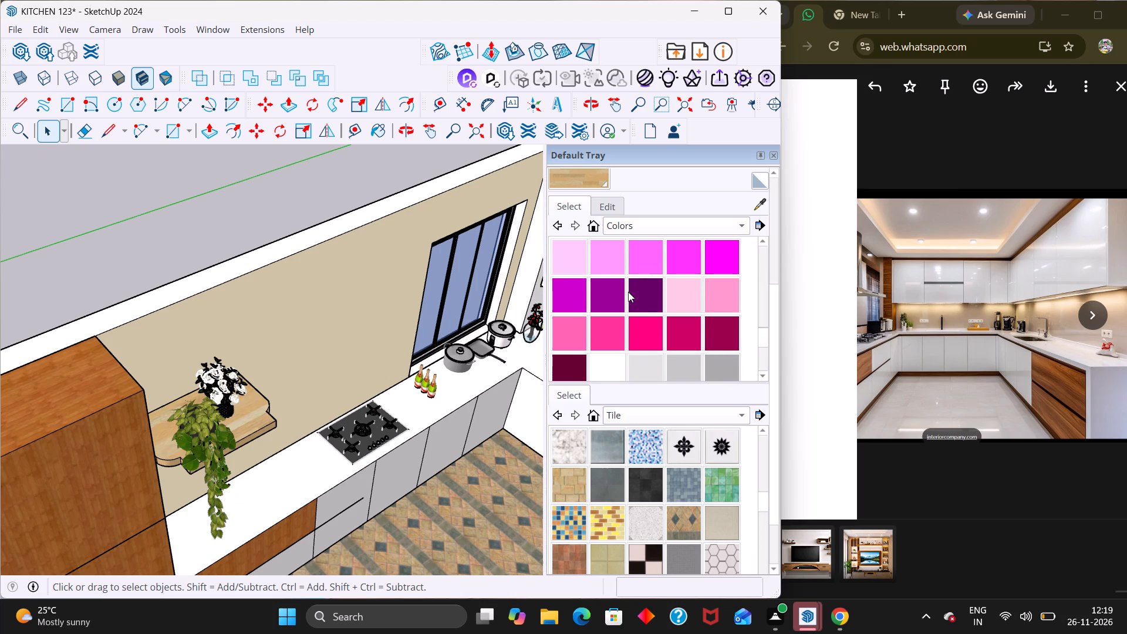
scroll(628, 292, down, 1)
click(643, 327)
click(353, 307)
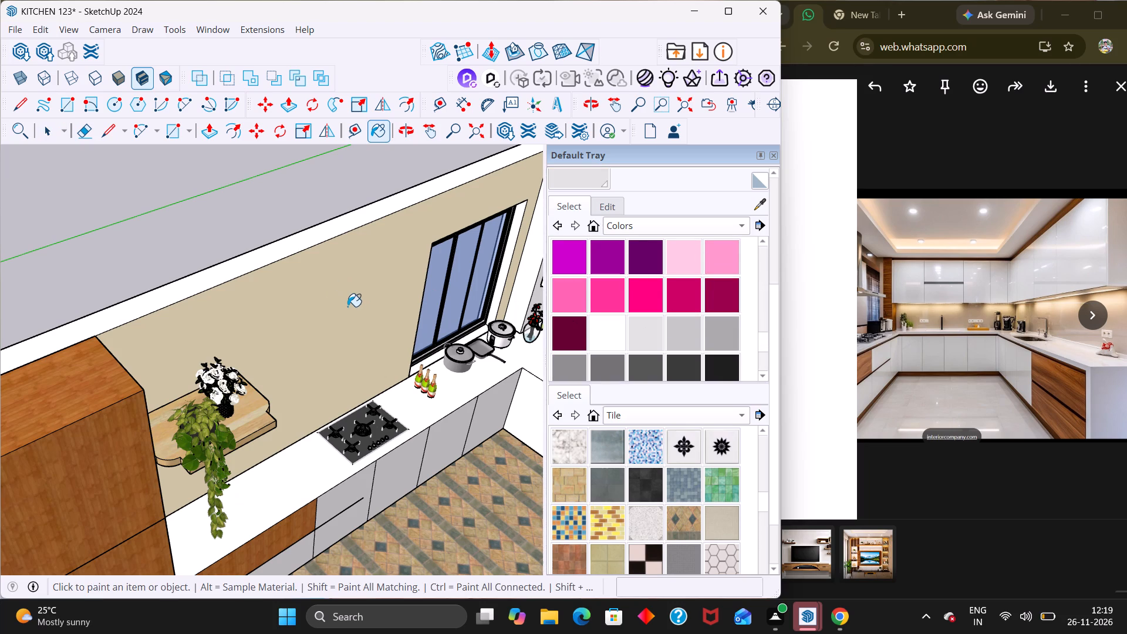
scroll(347, 306, down, 5)
scroll(339, 302, up, 1)
scroll(339, 302, down, 2)
scroll(339, 306, up, 1)
scroll(338, 308, down, 1)
key(space)
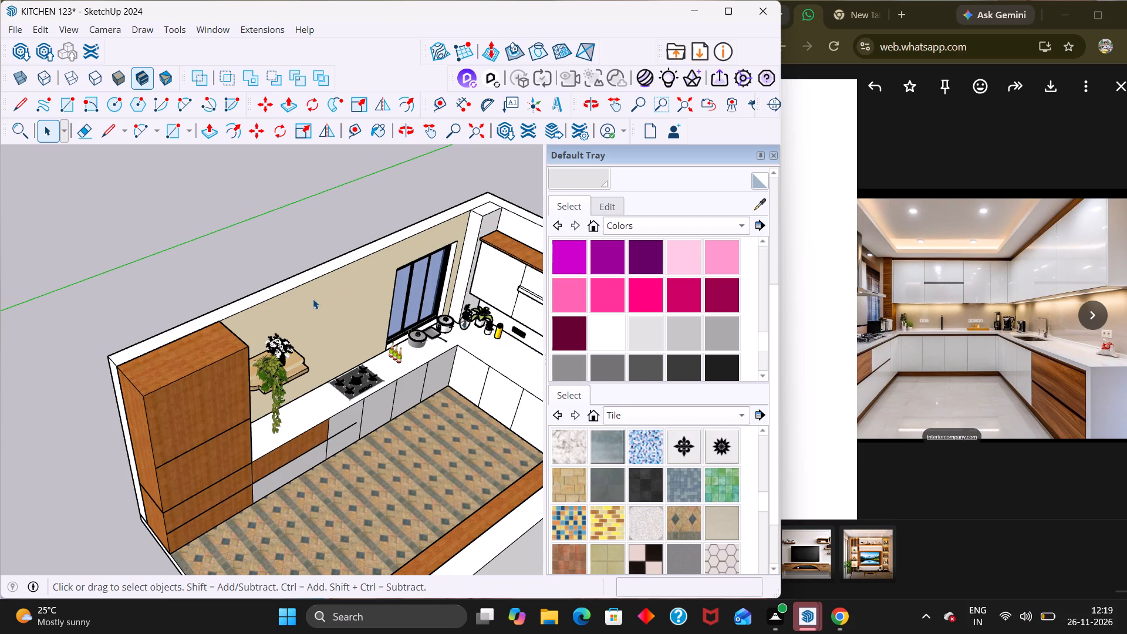
Open the kitchen group, select the connected wall surfaces, paint them with light grey Color M01, and close the group.
key(Escape)
click(282, 286)
click(330, 319)
click(251, 263)
triple_click(333, 319)
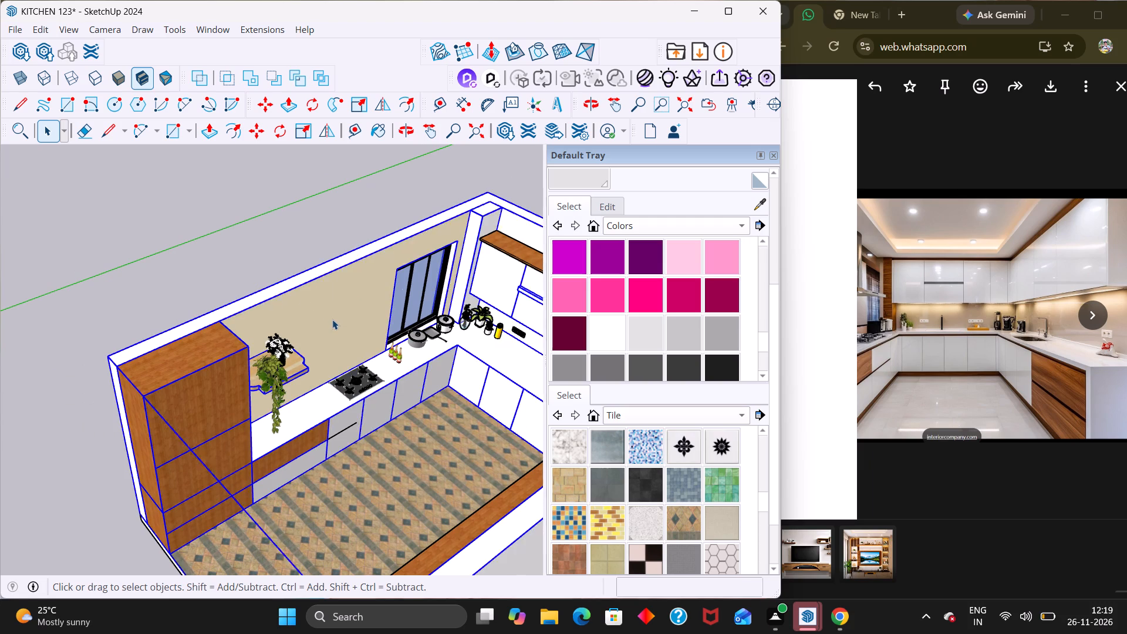
click(653, 331)
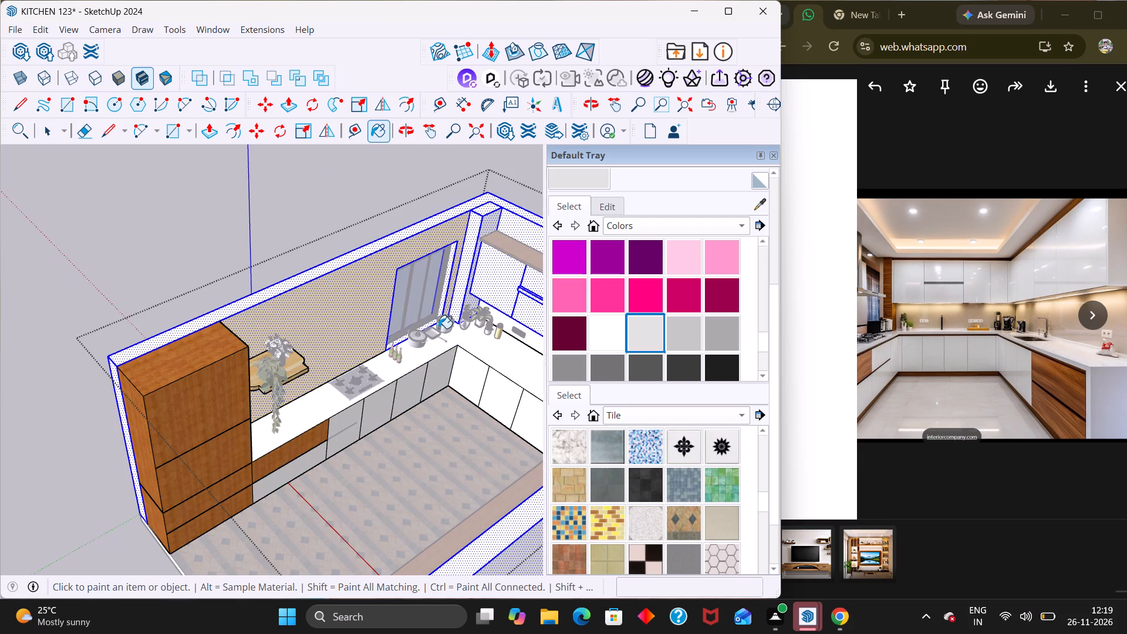
click(325, 313)
key(space)
click(278, 241)
Examine the repainted walls together with the cabinets and shelf from several angles.
scroll(278, 241, down, 2)
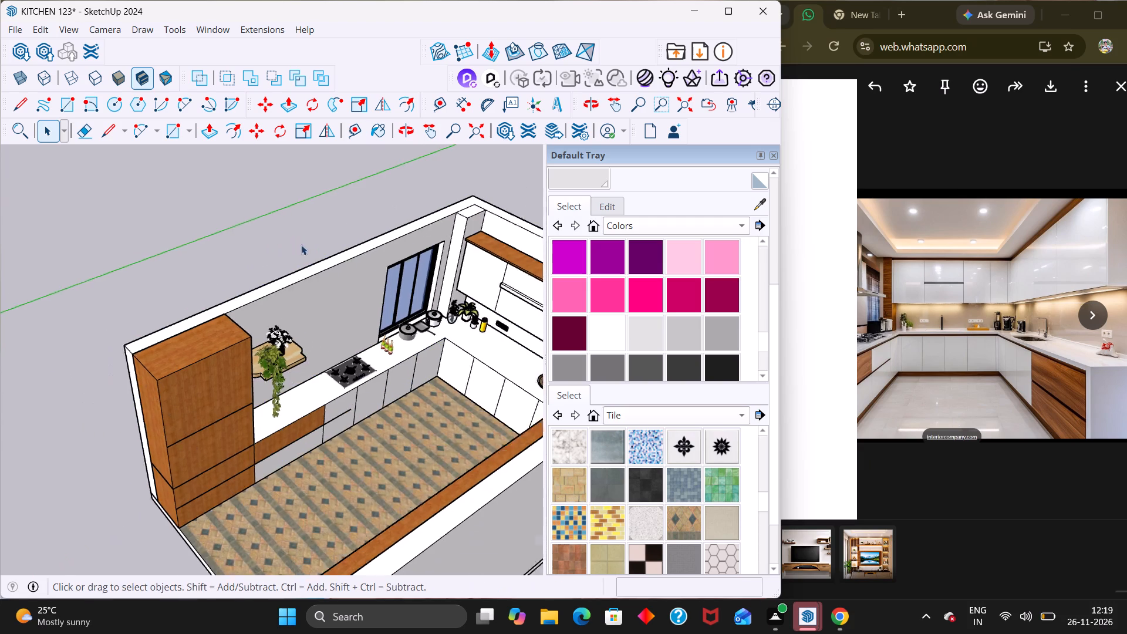
scroll(301, 245, down, 3)
middle_drag(372, 305, 326, 218)
scroll(379, 217, up, 1)
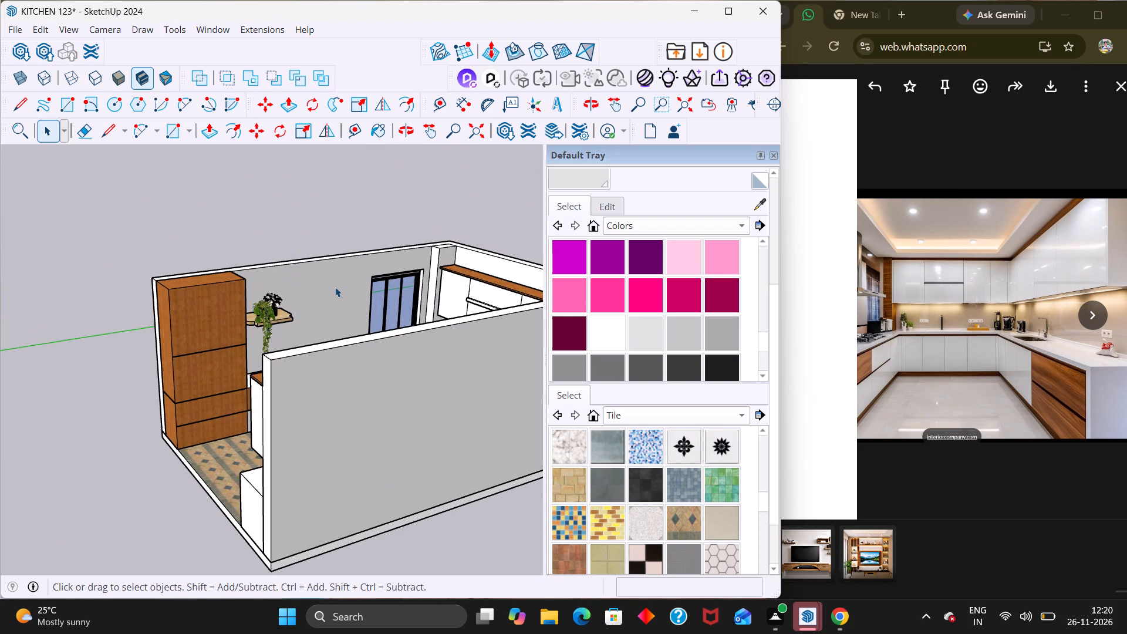
middle_drag(360, 302, 609, 337)
scroll(433, 476, down, 1)
scroll(569, 371, up, 1)
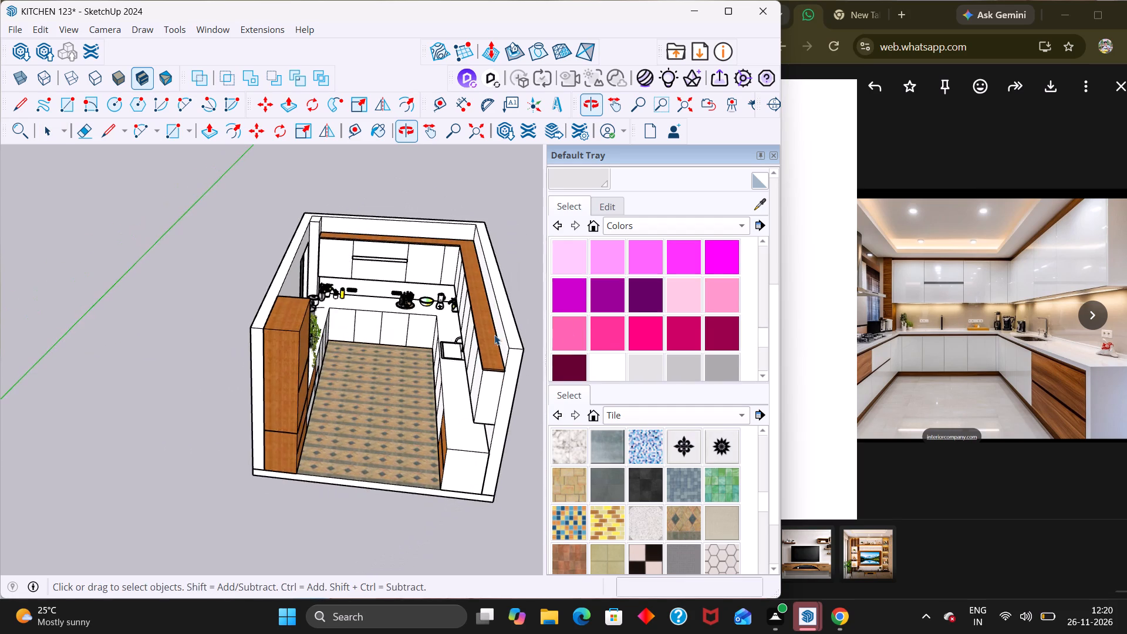
scroll(356, 289, up, 3)
middle_drag(383, 245, 233, 247)
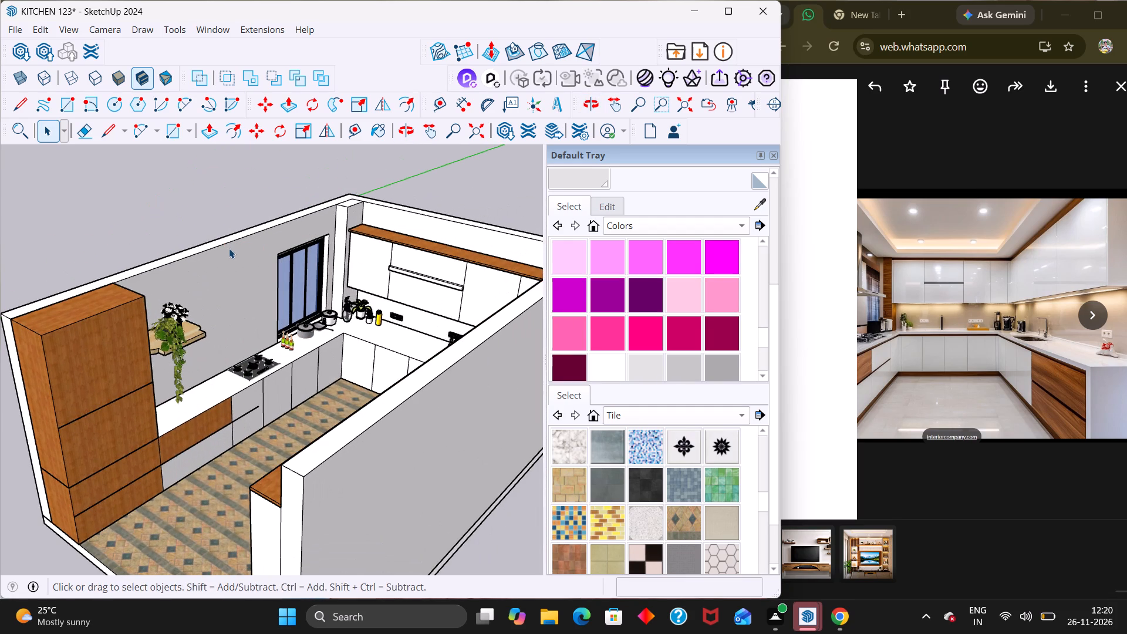
Open the kitchen group and paint the vertical faces of the corner column beside the window with the tall cabinet's reddish-brown wood.
middle_drag(239, 245, 326, 198)
scroll(326, 198, up, 3)
double_click(298, 238)
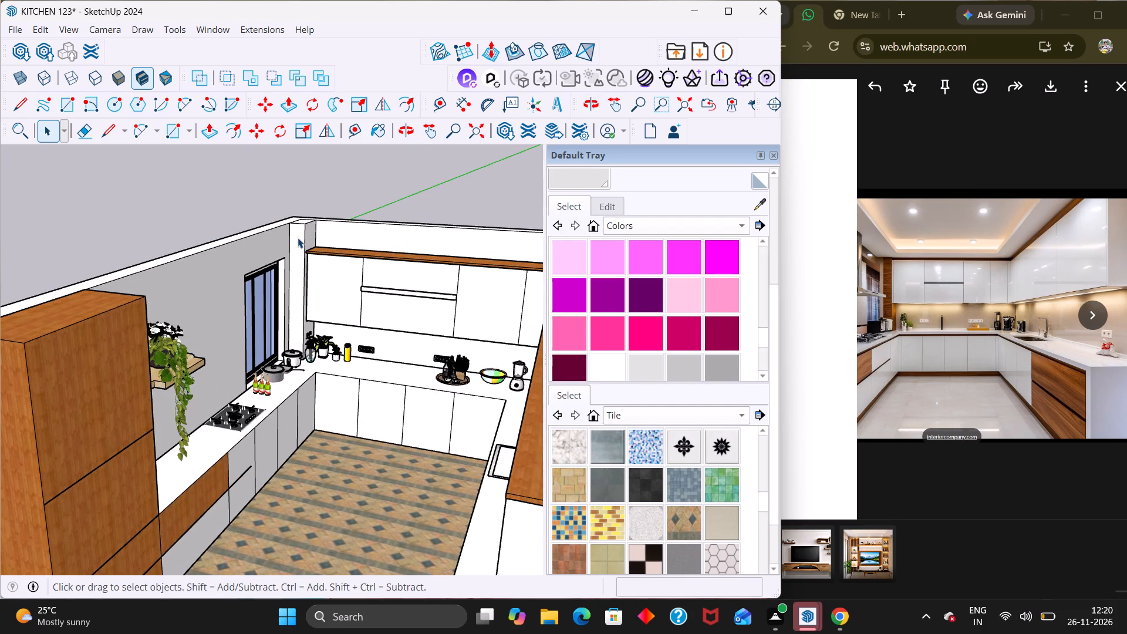
click(100, 363)
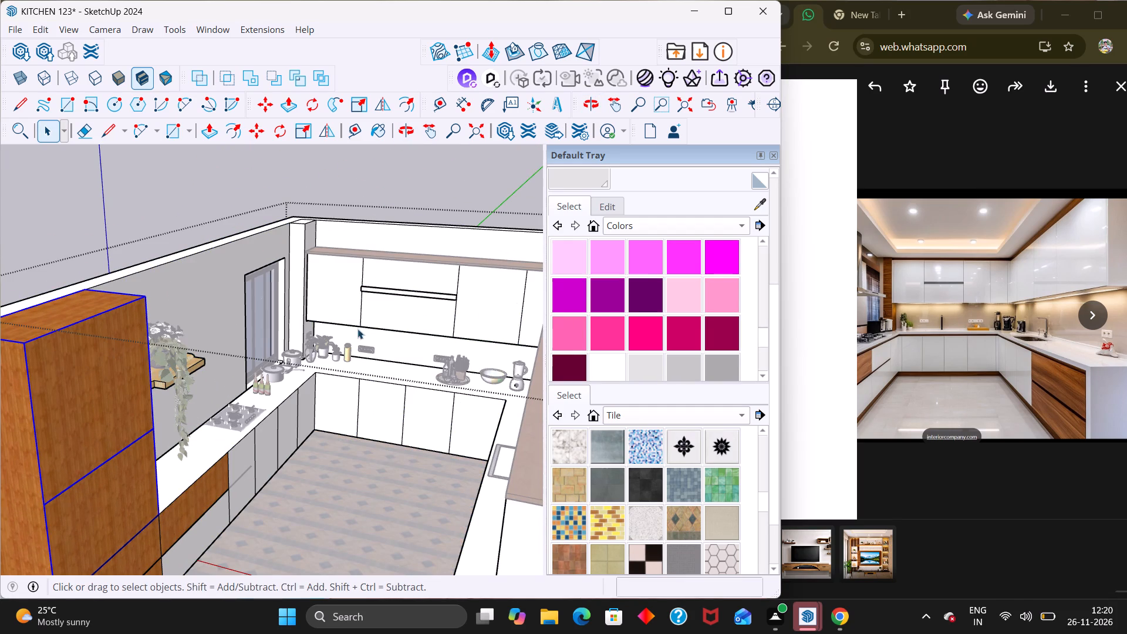
click(770, 195)
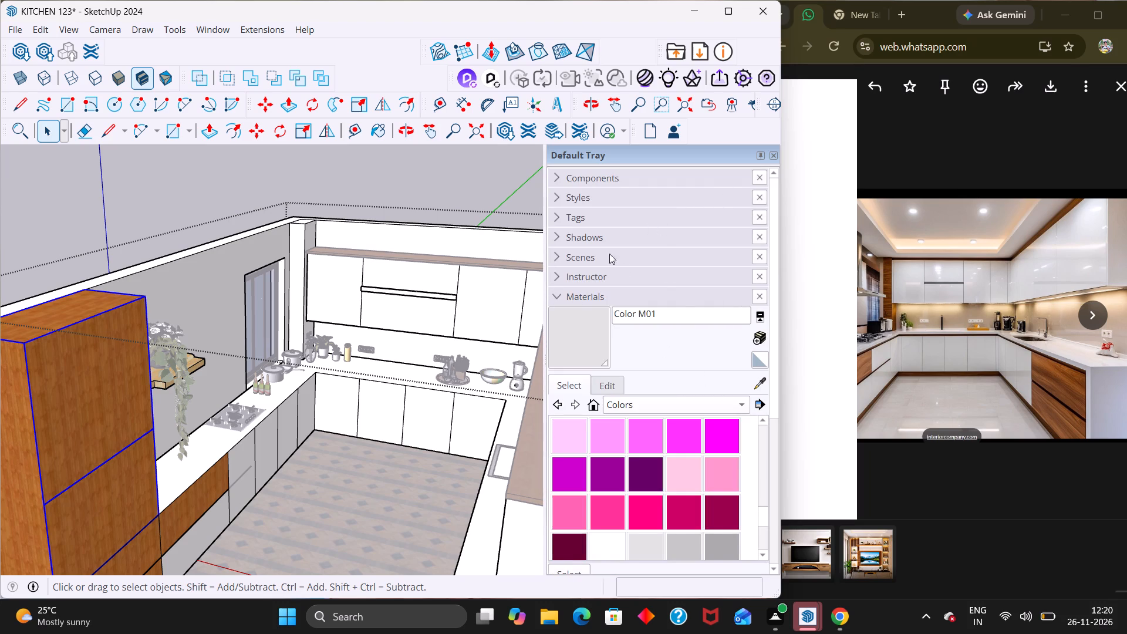
click(576, 299)
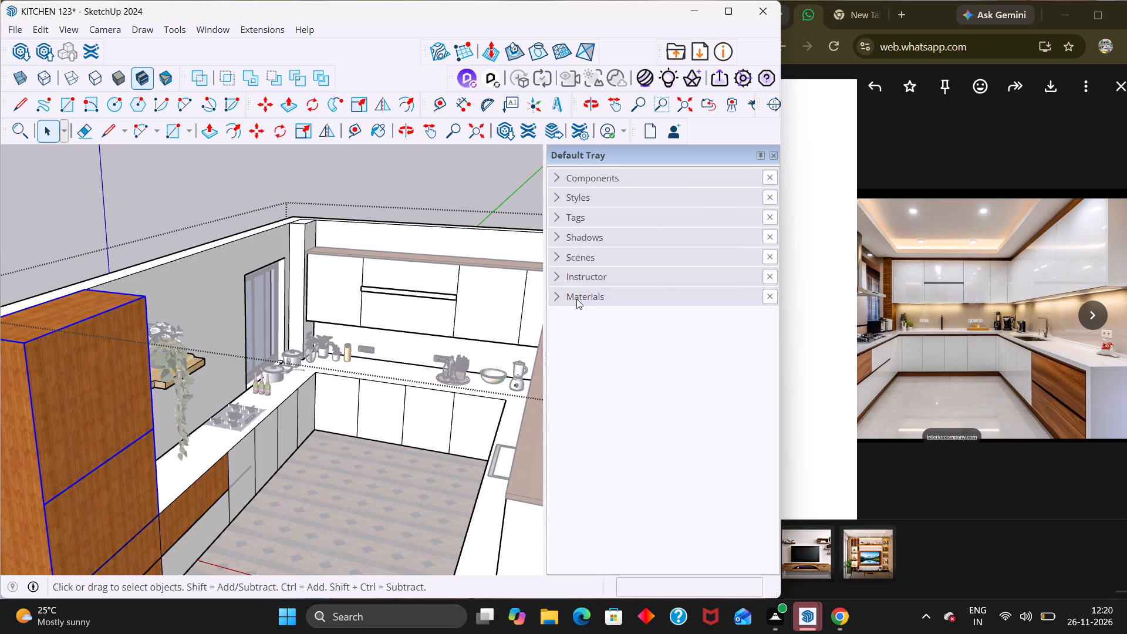
click(577, 299)
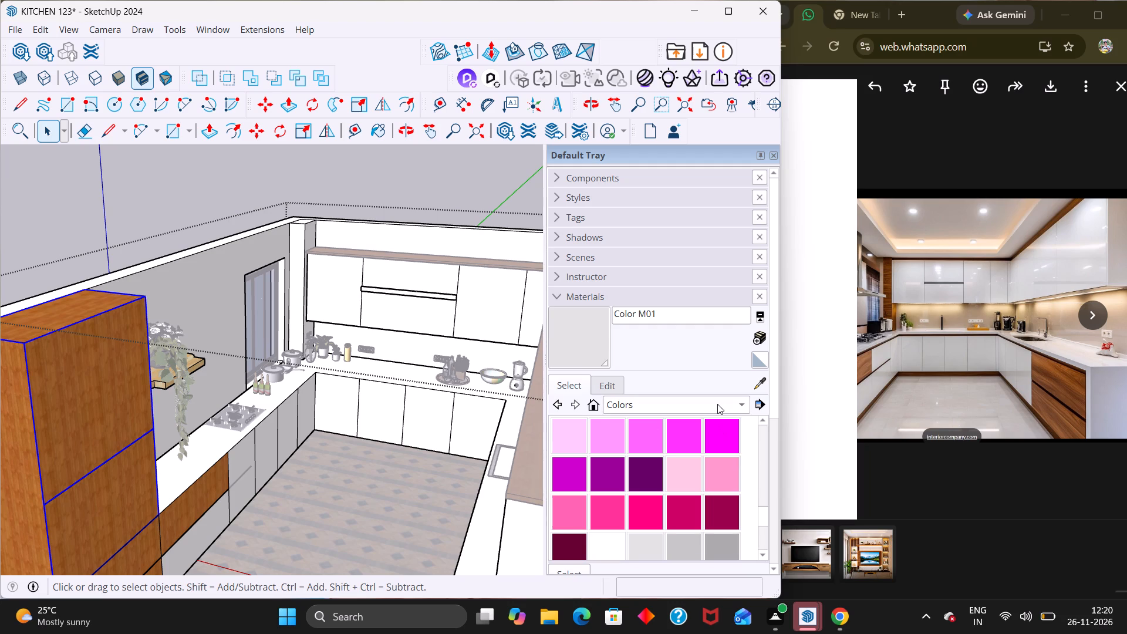
click(717, 404)
click(645, 557)
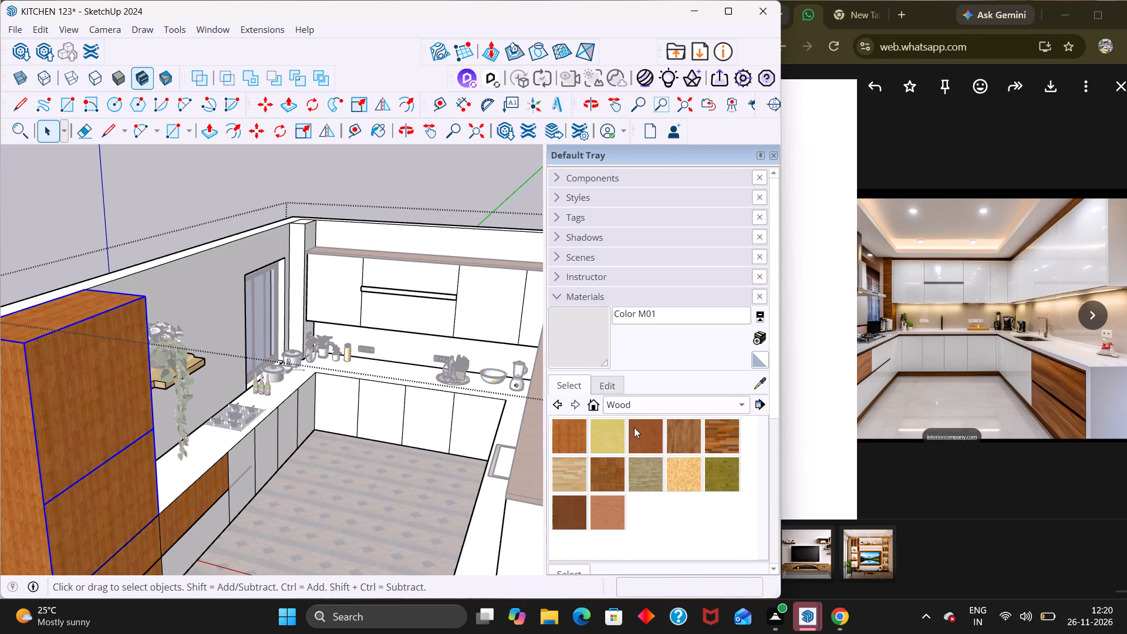
click(577, 428)
scroll(323, 257, up, 4)
click(302, 234)
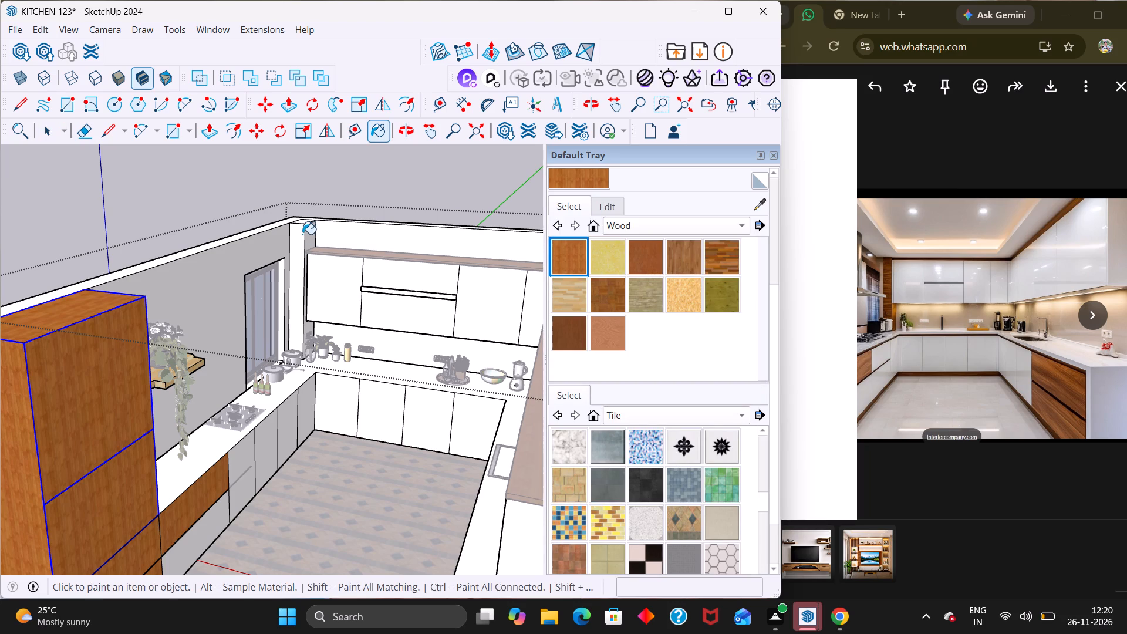
scroll(302, 234, up, 3)
click(308, 217)
scroll(296, 205, up, 3)
middle_drag(298, 234, 299, 261)
click(303, 218)
Paint the top of the corner column with the same reddish-brown wood and close the kitchen group.
scroll(303, 218, down, 3)
middle_drag(301, 234, 305, 285)
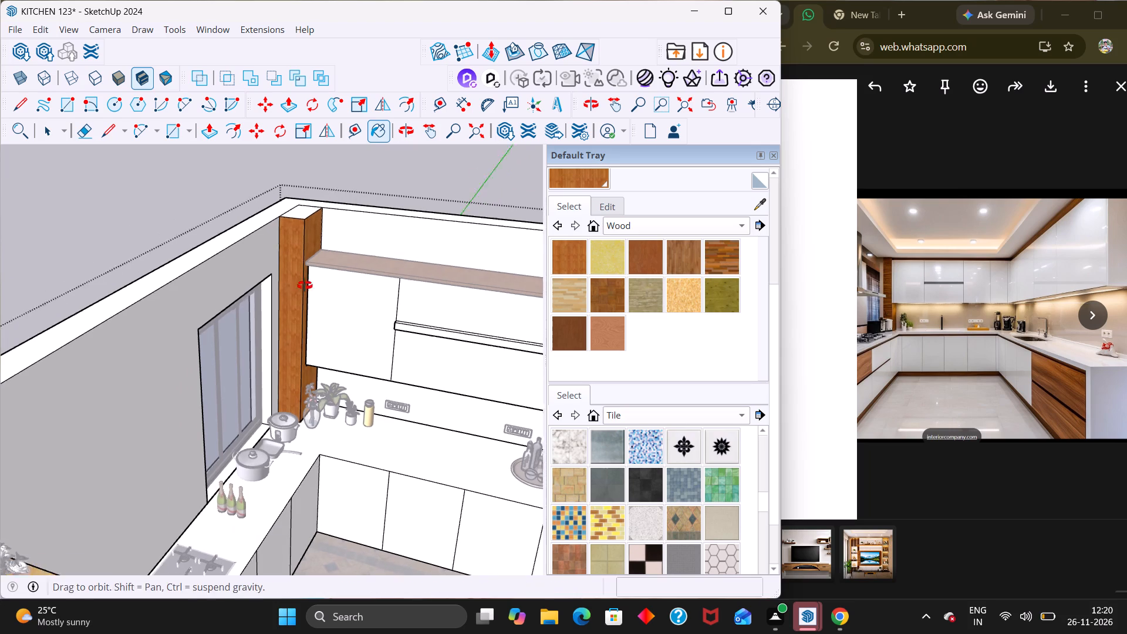
middle_drag(305, 285, 308, 314)
click(303, 218)
scroll(303, 218, down, 4)
scroll(303, 224, up, 1)
scroll(303, 224, down, 2)
key(space)
click(361, 185)
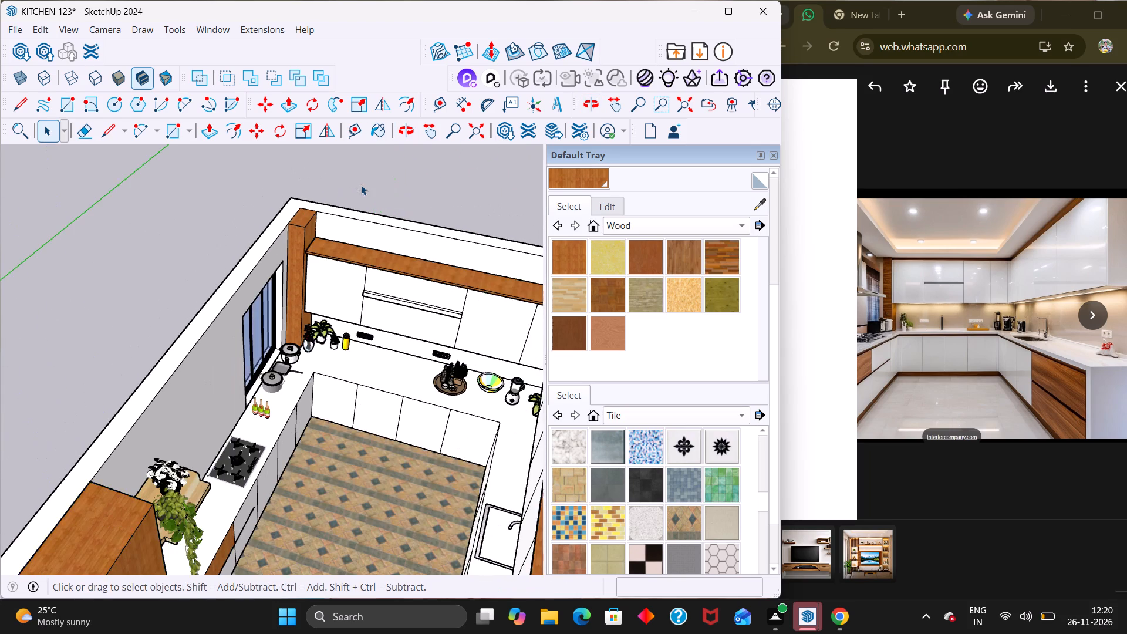
Examine the whole kitchen from several angles to review the finishes on the walls, column and cabinets.
scroll(360, 194, down, 5)
middle_drag(336, 284, 367, 184)
middle_drag(347, 311, 389, 333)
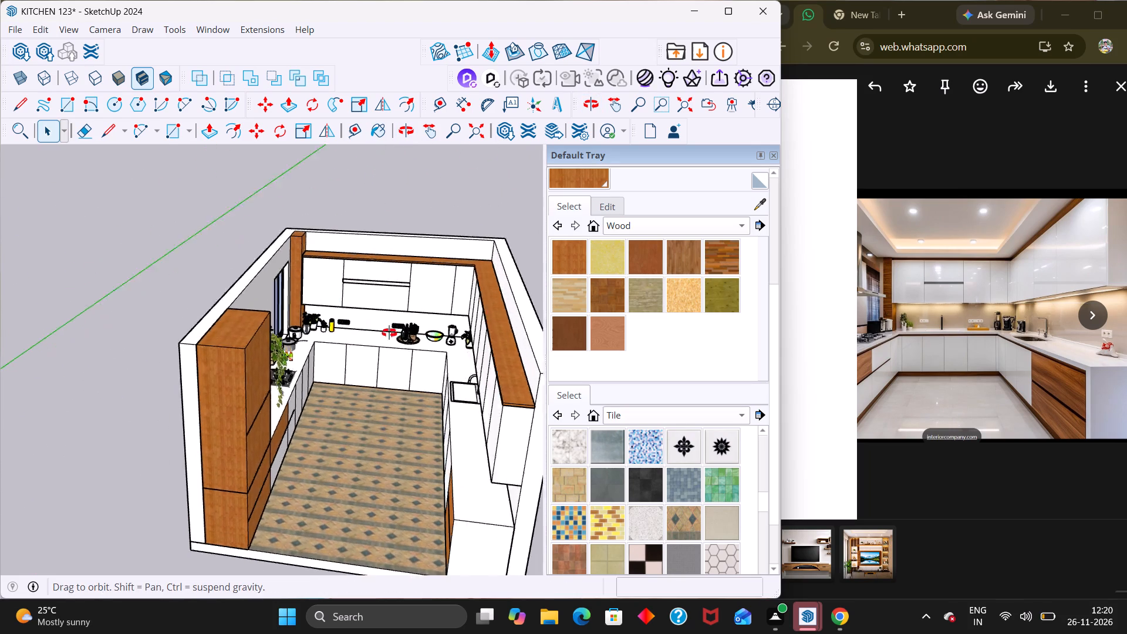
middle_drag(389, 333, 410, 322)
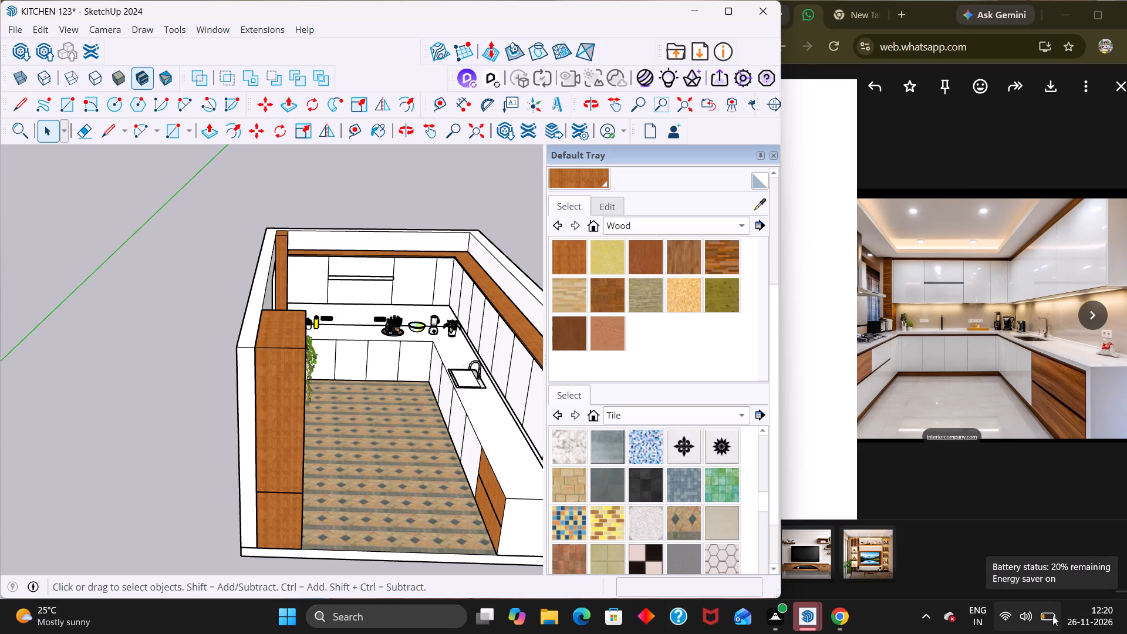
scroll(410, 367, down, 8)
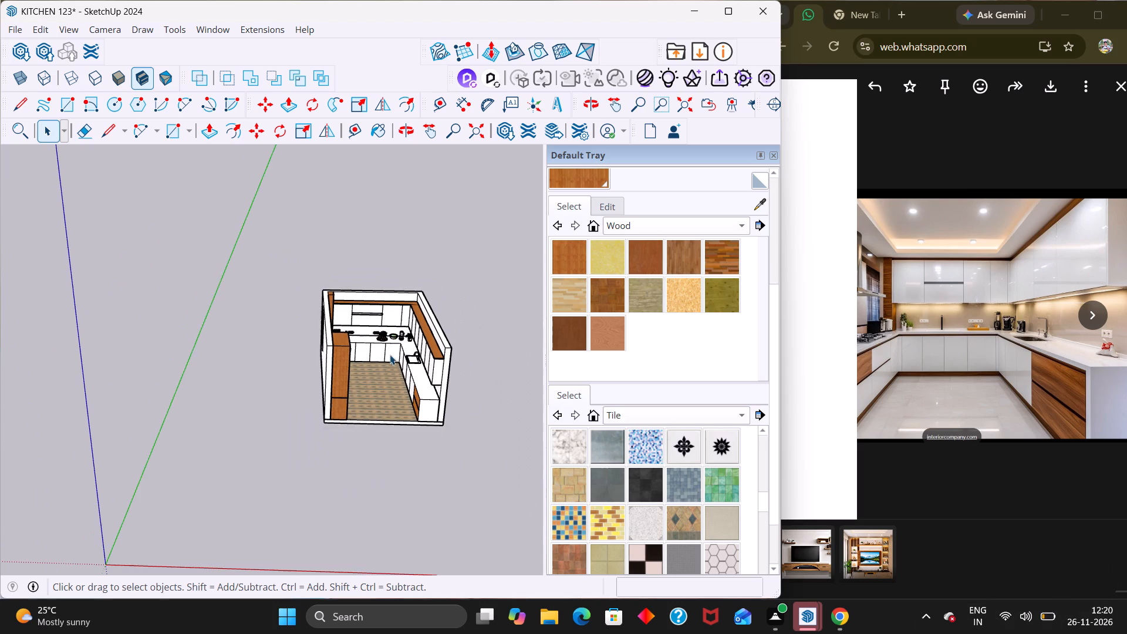
click(487, 477)
middle_drag(361, 379, 270, 311)
scroll(304, 328, up, 5)
middle_drag(373, 347, 396, 430)
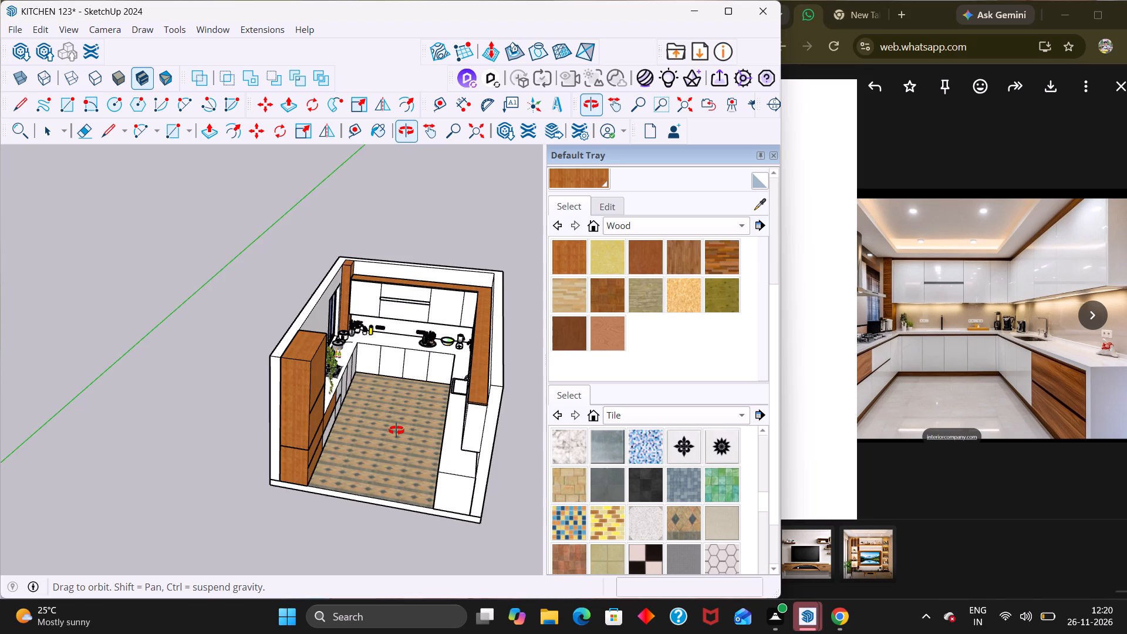
middle_drag(396, 430, 306, 446)
scroll(317, 473, up, 4)
middle_drag(275, 383, 322, 450)
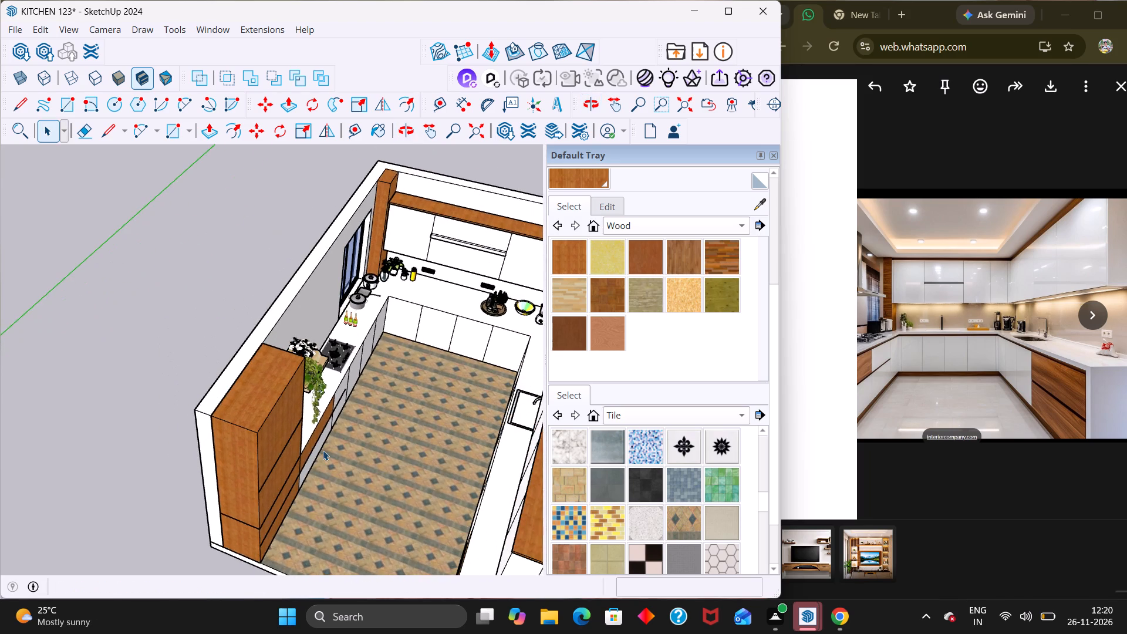
middle_drag(361, 433, 363, 341)
scroll(363, 340, down, 12)
middle_drag(389, 389, 545, 295)
scroll(545, 296, up, 5)
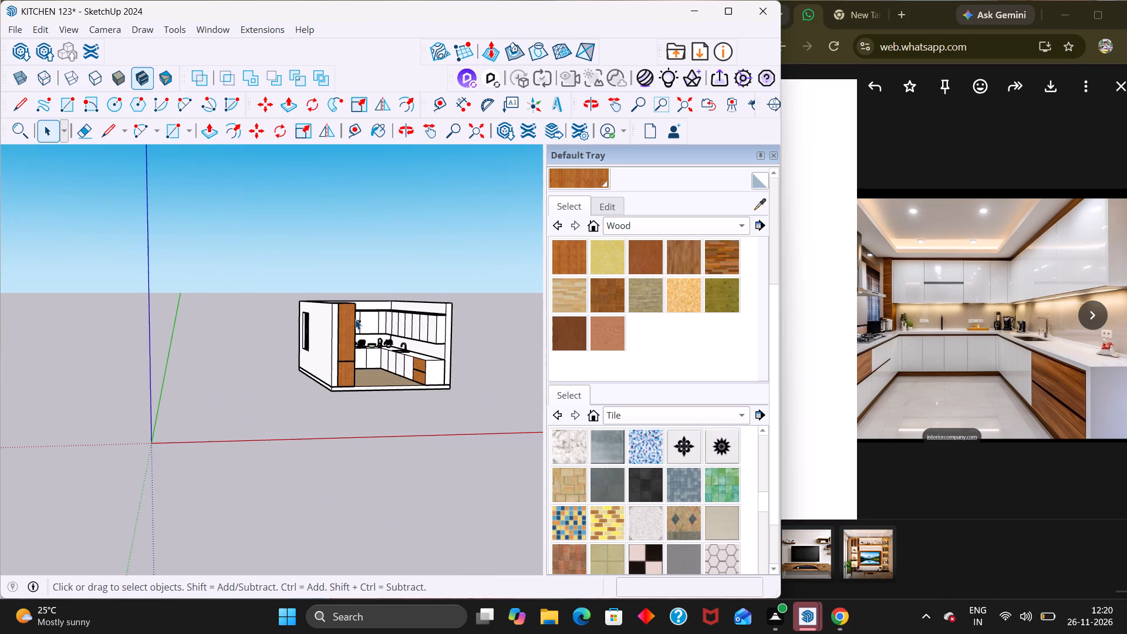
scroll(355, 319, up, 1)
middle_drag(407, 308, 309, 303)
scroll(309, 303, up, 3)
middle_drag(308, 303, 186, 379)
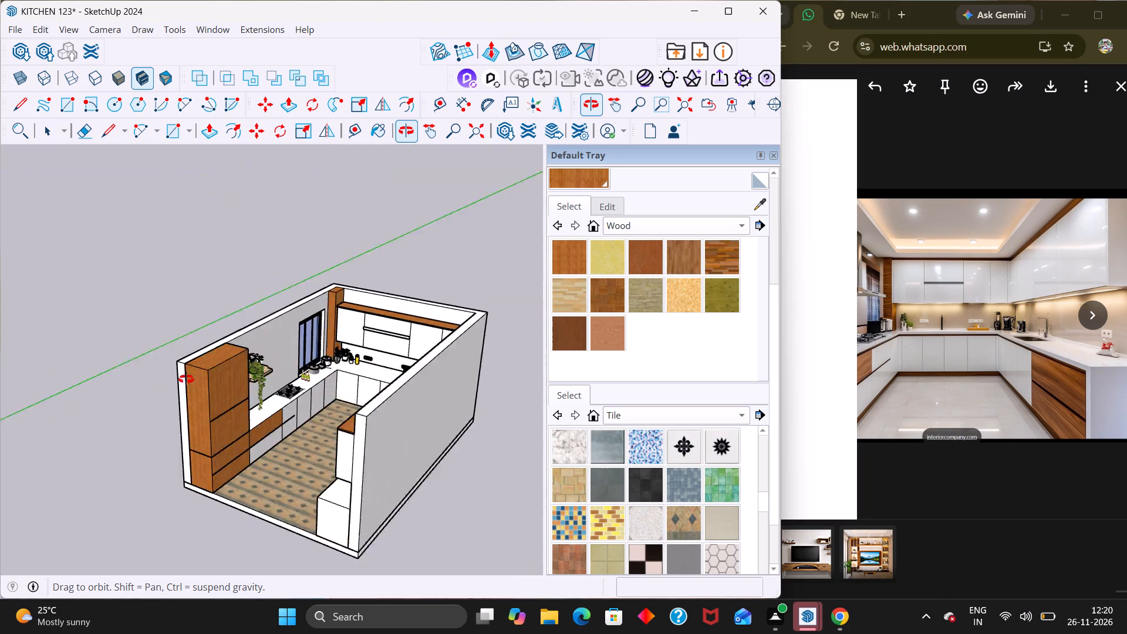
Open the kitchen group, sample the window wall's light grey, paint the back wall above the shelf and the backsplash, and close the group.
middle_drag(186, 379, 275, 465)
scroll(259, 480, up, 1)
scroll(389, 313, up, 2)
click(402, 268)
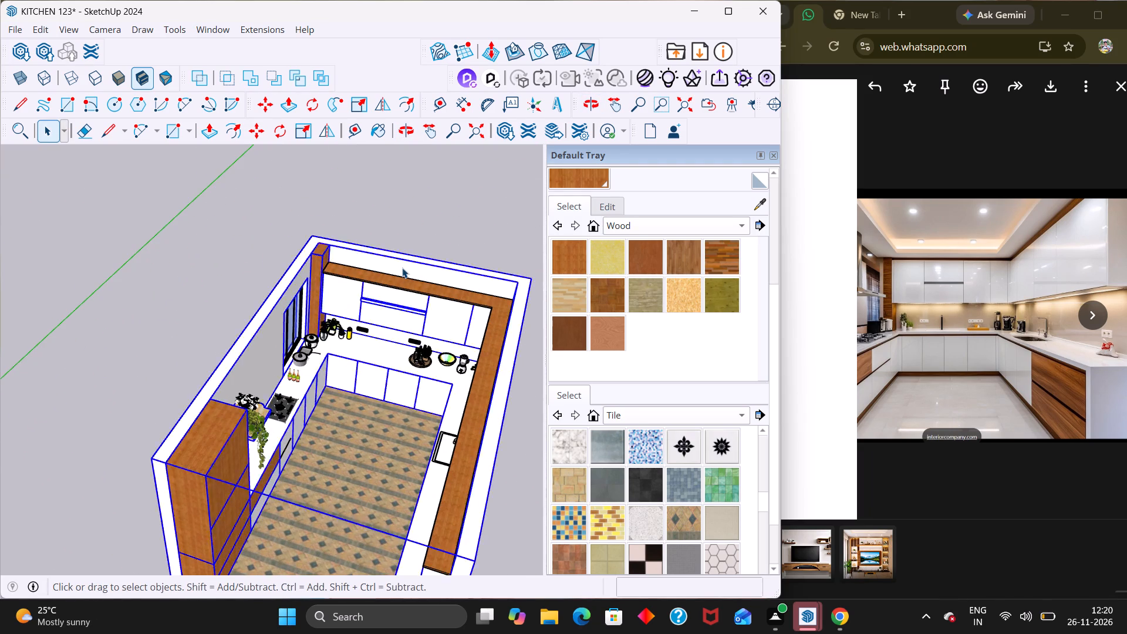
click(402, 268)
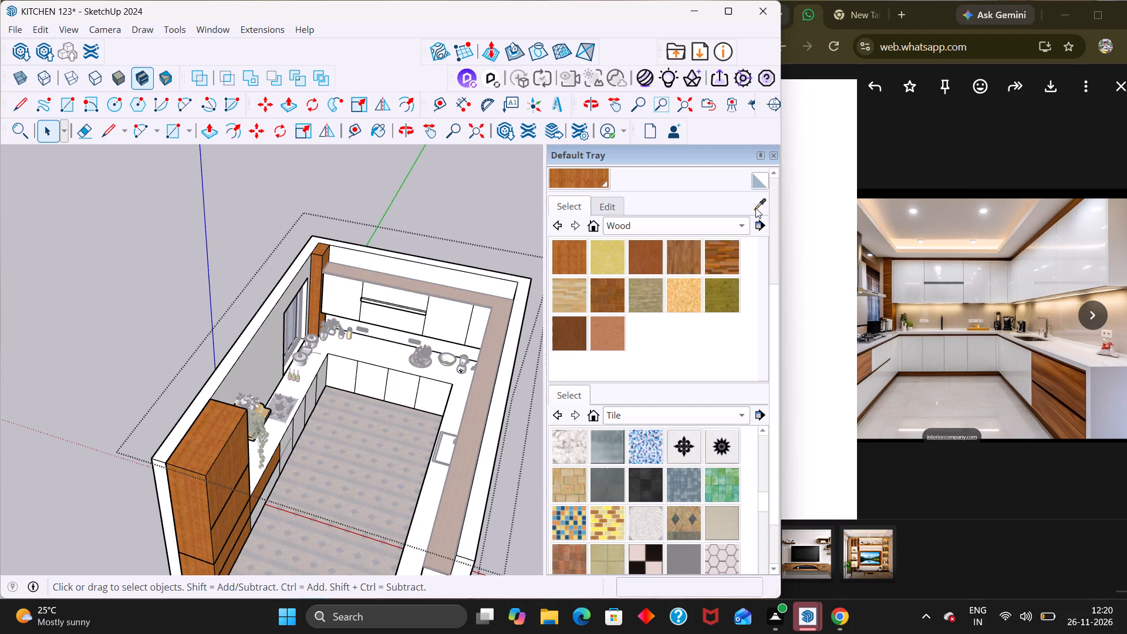
click(755, 207)
click(252, 371)
scroll(327, 311, up, 3)
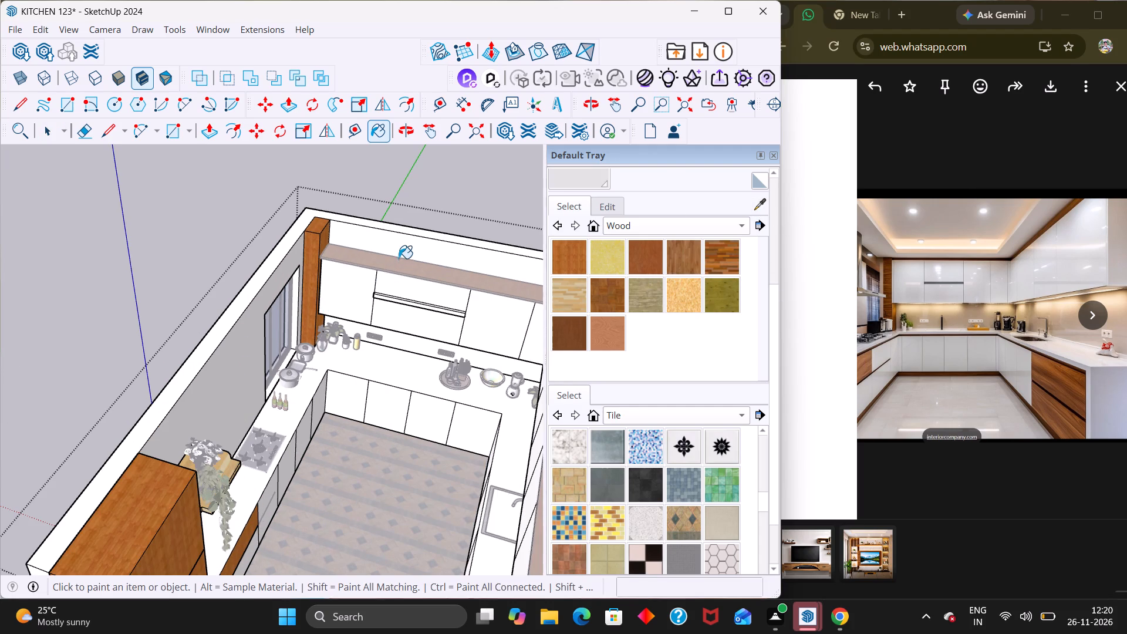
click(399, 257)
click(372, 338)
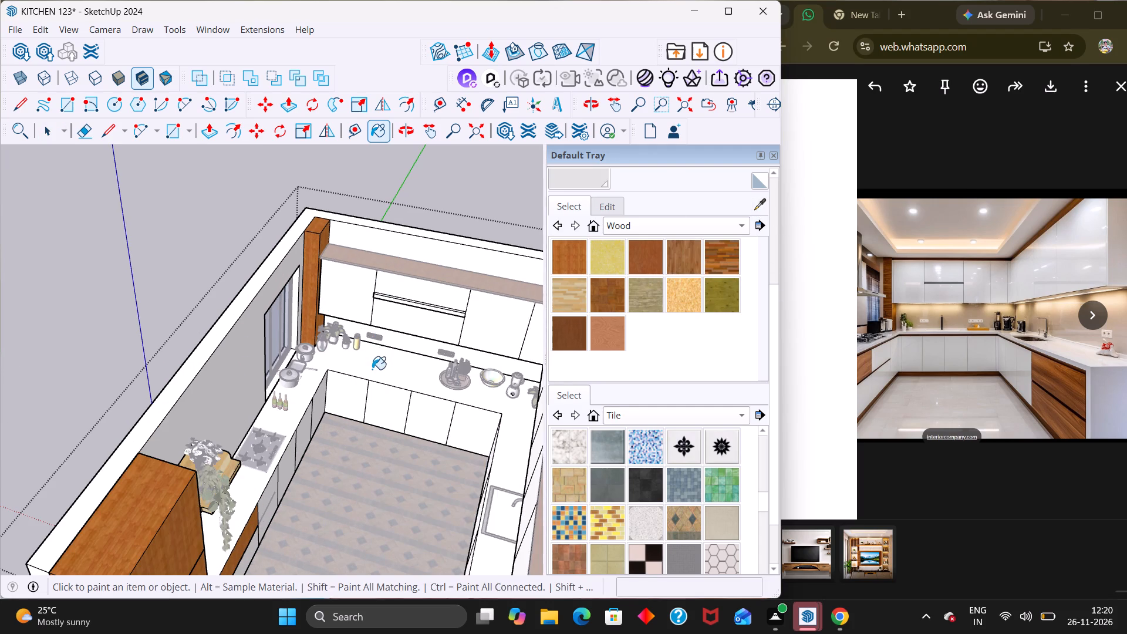
click(372, 367)
middle_drag(387, 359, 410, 267)
key(space)
click(358, 209)
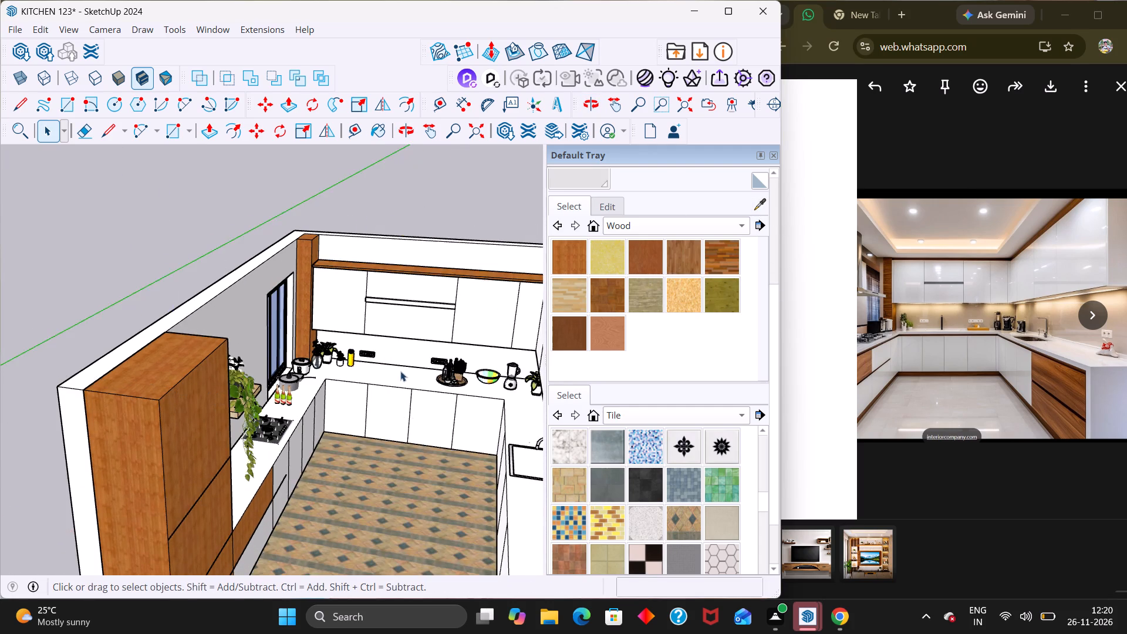
Reopen the kitchen group, resample the light grey from the window wall, repaint the back wall's backsplash and close the group.
scroll(400, 370, up, 4)
double_click(394, 347)
click(394, 347)
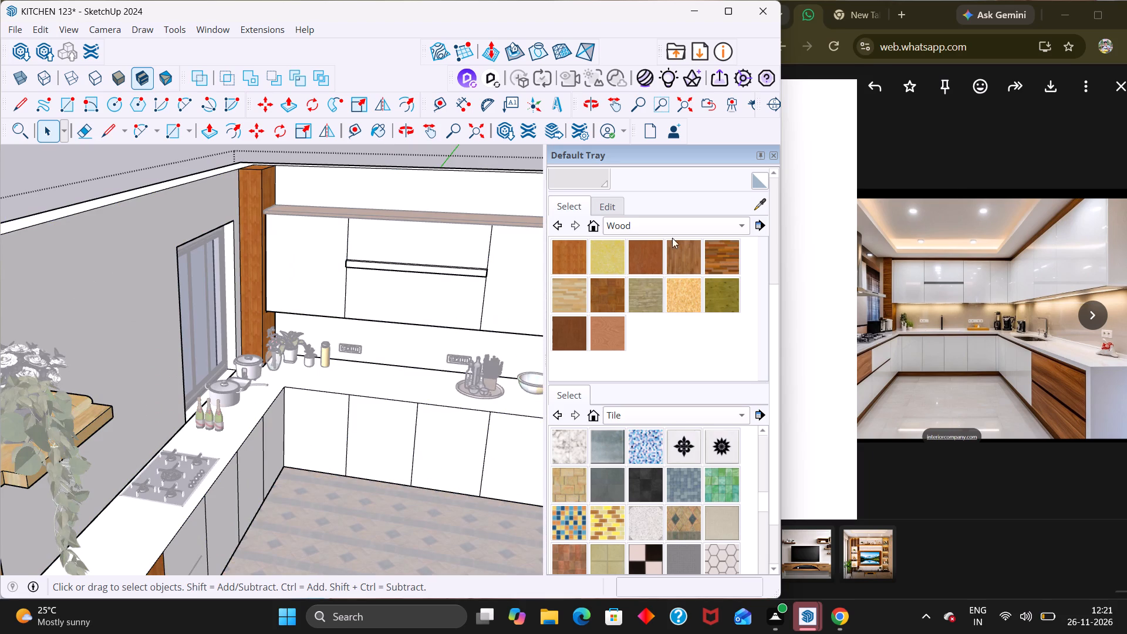
click(758, 203)
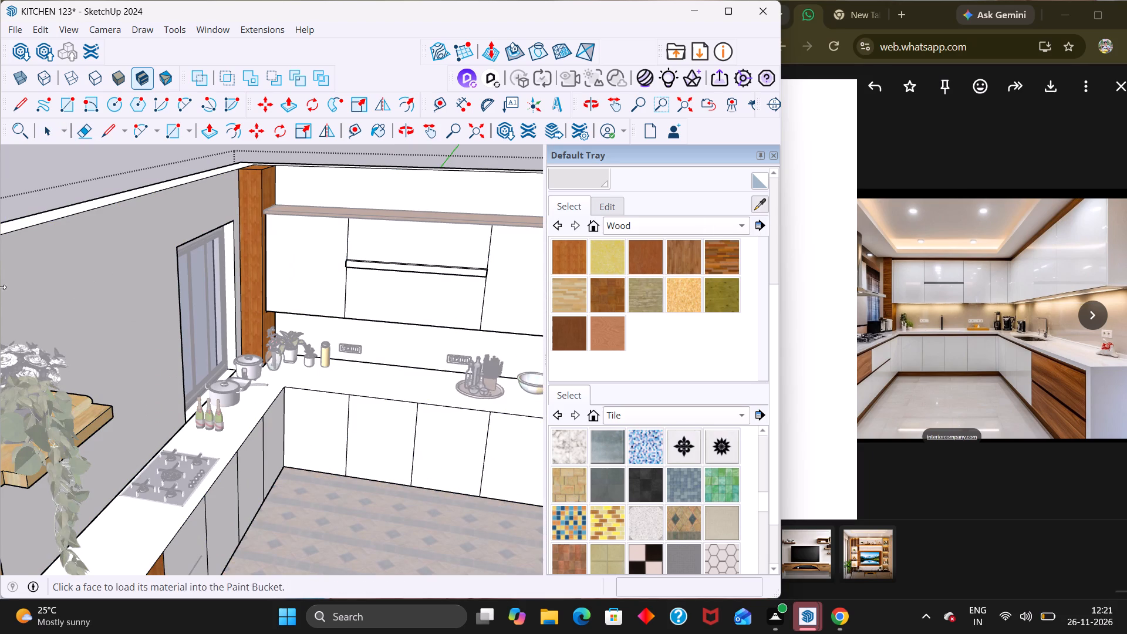
click(87, 289)
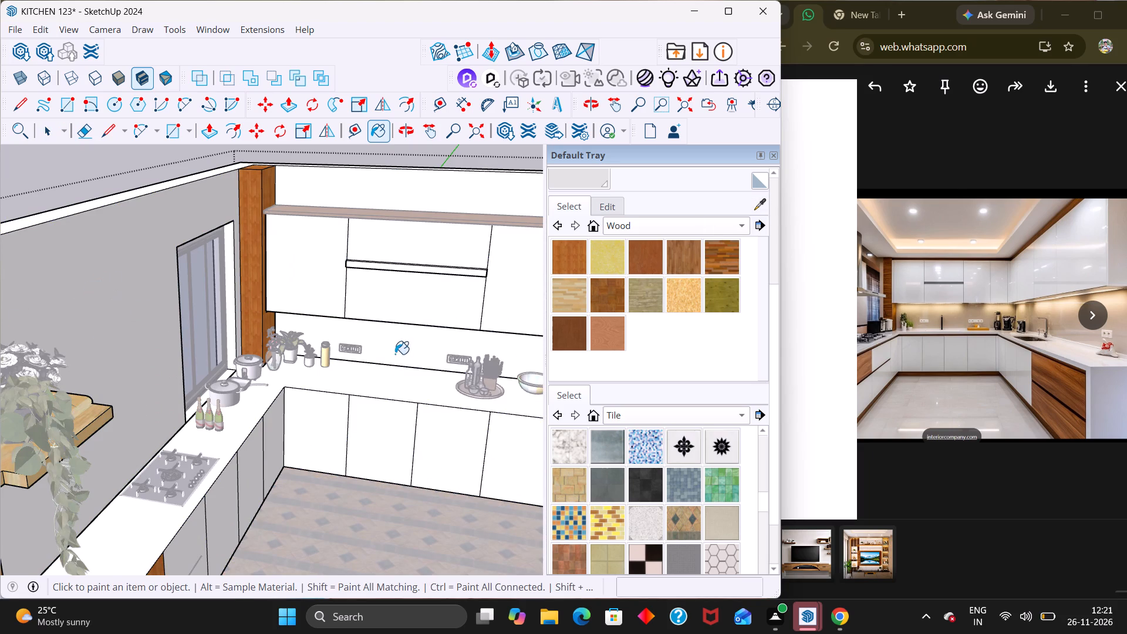
click(393, 350)
scroll(229, 353, down, 11)
key(space)
click(377, 256)
Open the kitchen group and paint the sink wall's backsplash with the light grey sampled from the window wall.
middle_drag(286, 404, 365, 409)
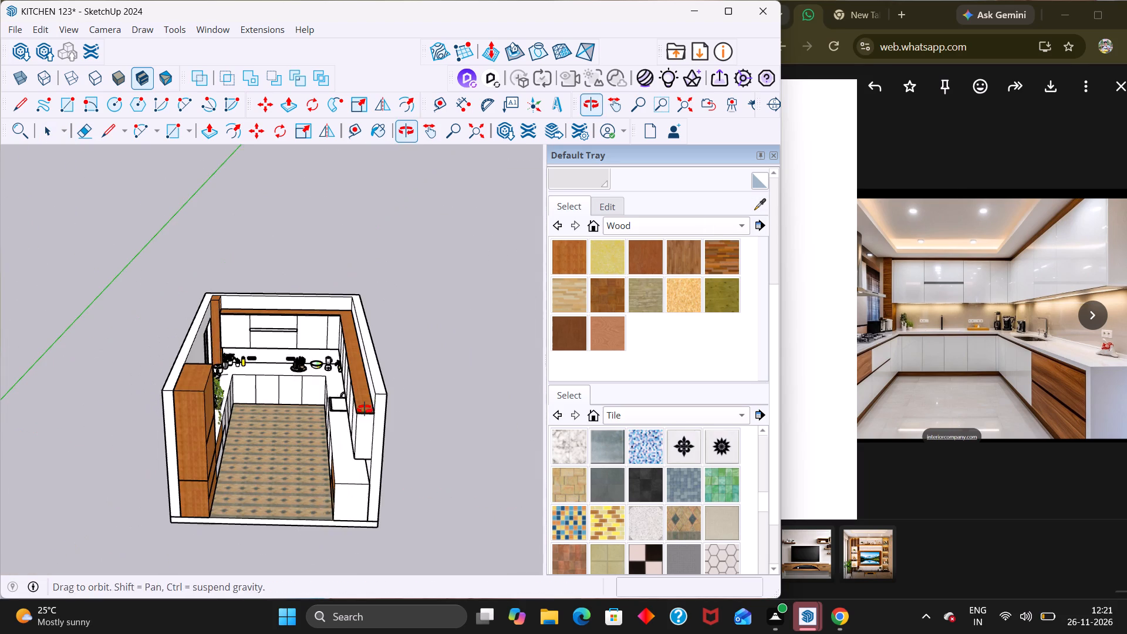
middle_drag(365, 409, 363, 409)
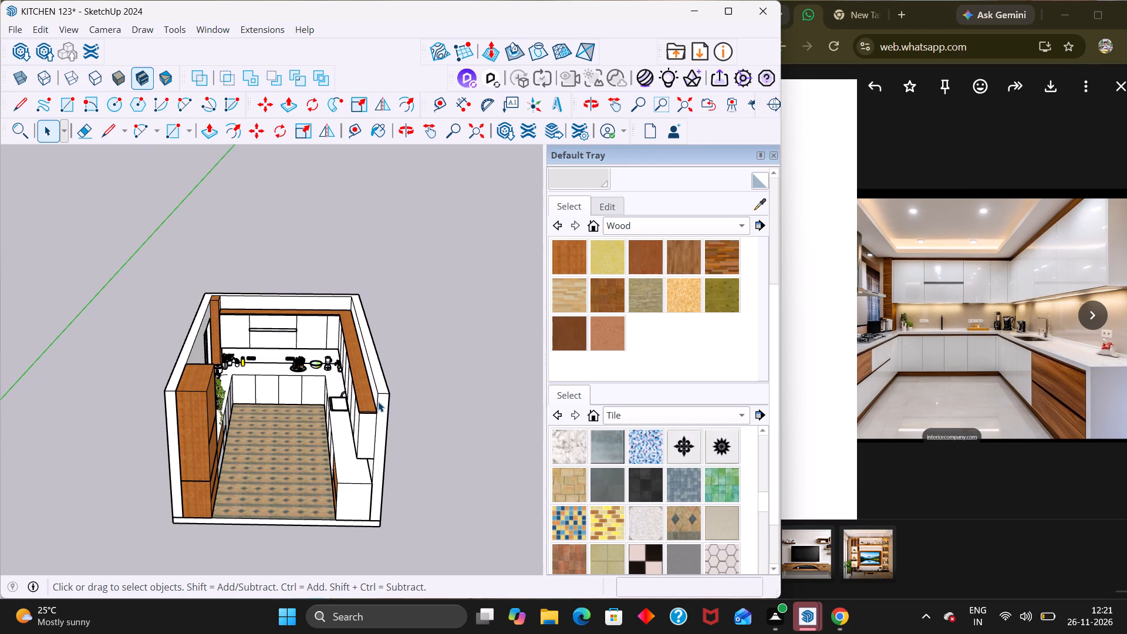
middle_drag(382, 459, 335, 353)
scroll(306, 343, up, 4)
middle_drag(283, 338, 409, 434)
scroll(409, 434, up, 1)
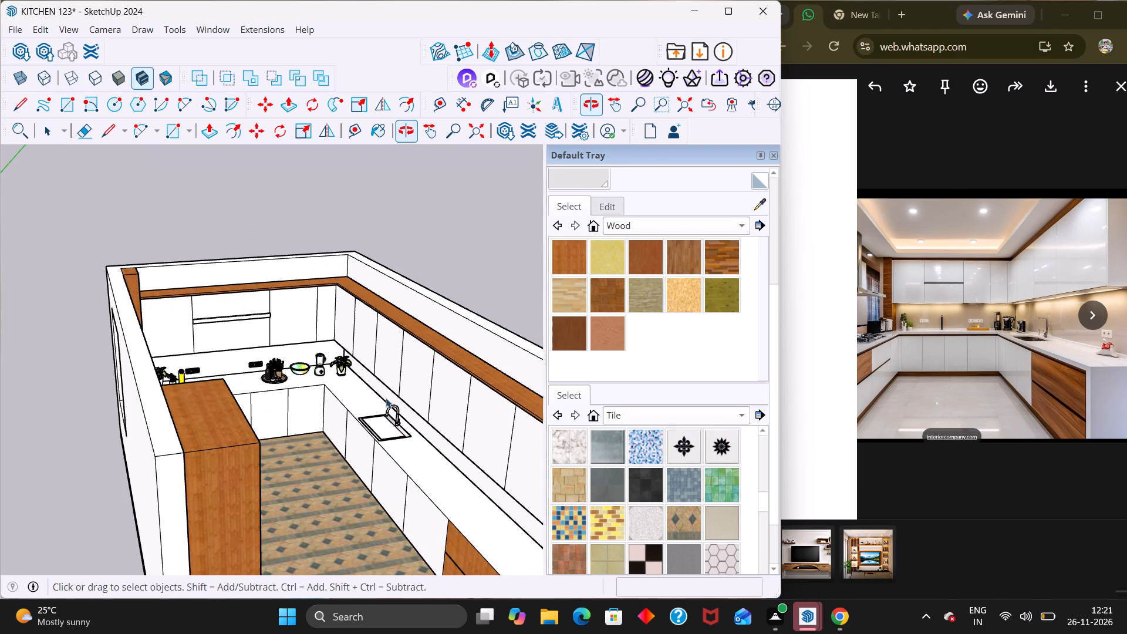
double_click(369, 383)
scroll(359, 387, down, 4)
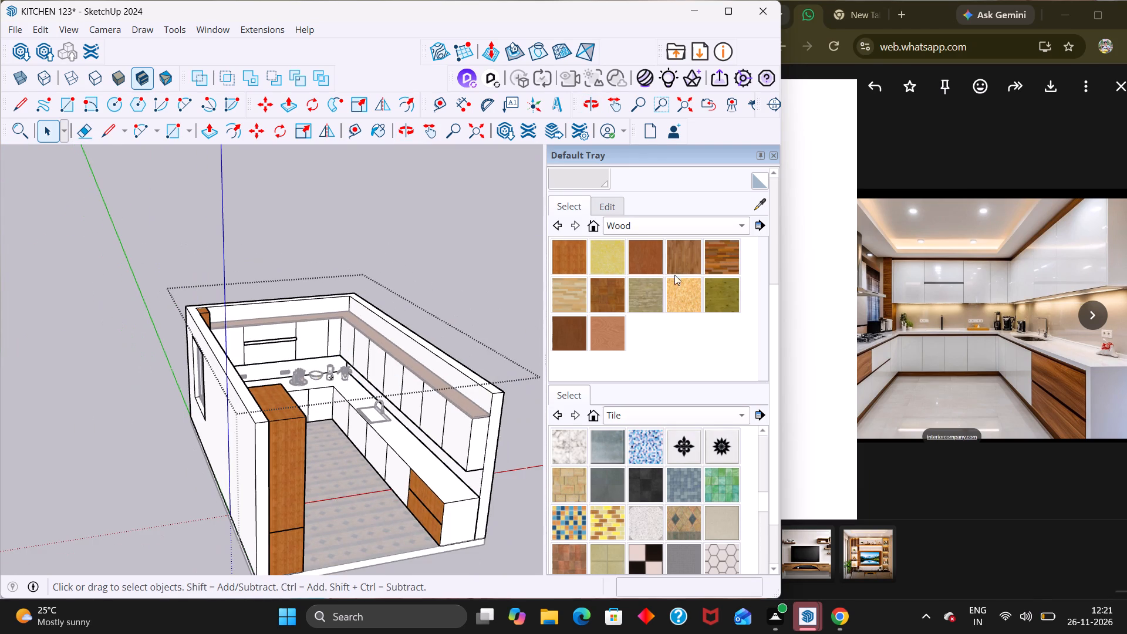
click(756, 206)
middle_drag(458, 379, 24, 493)
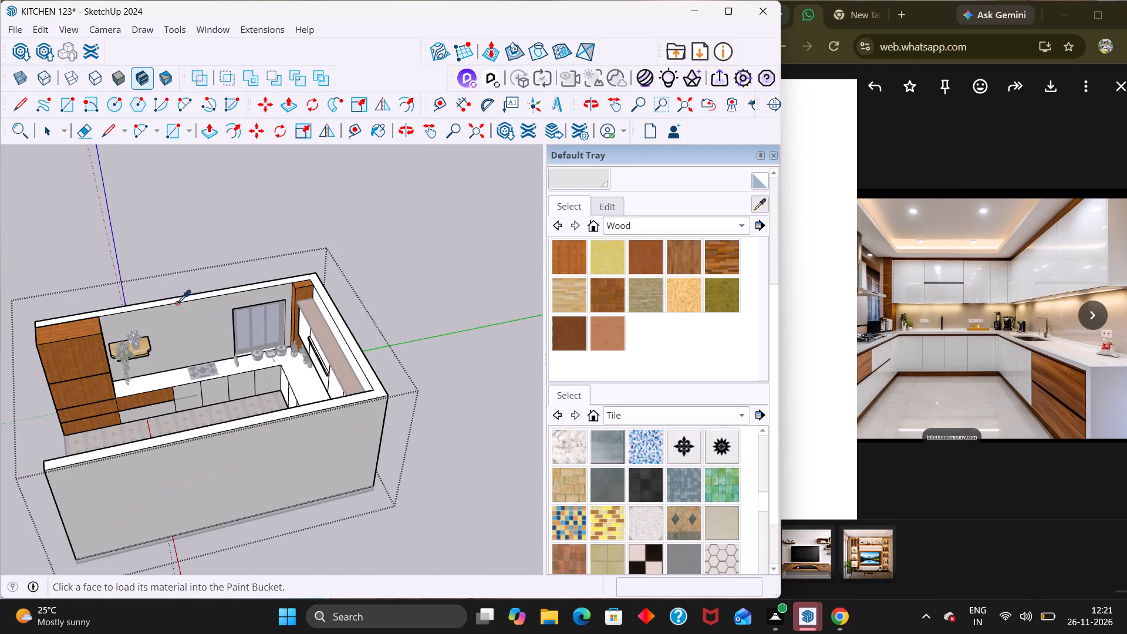
click(171, 323)
middle_drag(181, 344, 643, 404)
scroll(415, 399, up, 2)
middle_drag(391, 427, 413, 302)
scroll(413, 302, up, 1)
middle_click(413, 301)
middle_drag(376, 432, 392, 303)
click(463, 391)
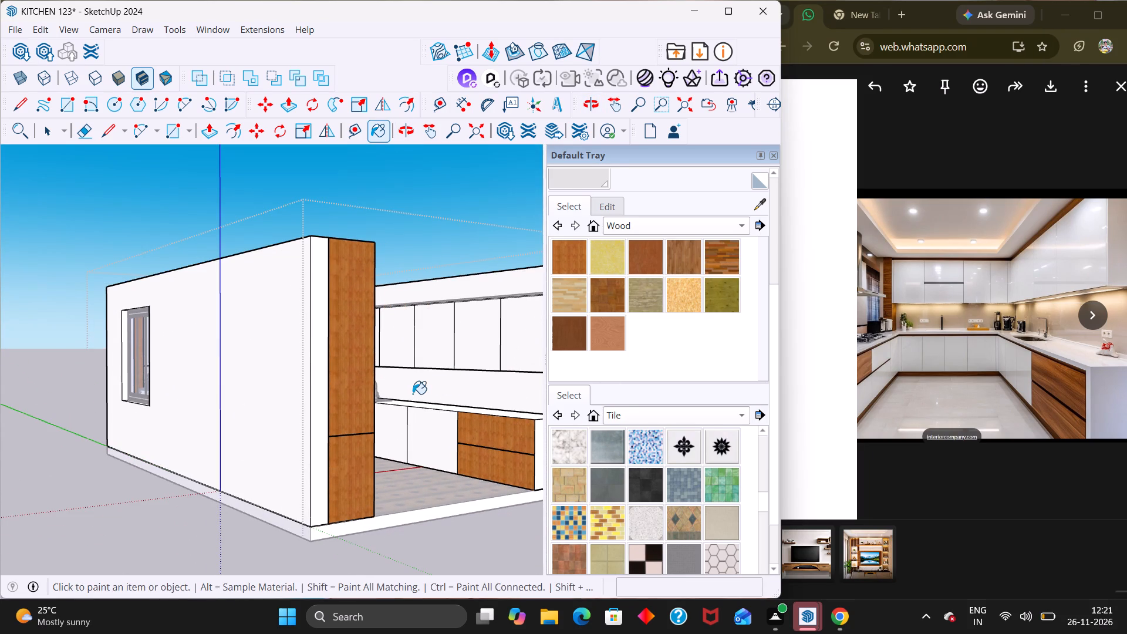
Select the sink wall's backsplash face and reapply the light grey after sampling it again from the window wall.
key(space)
click(411, 394)
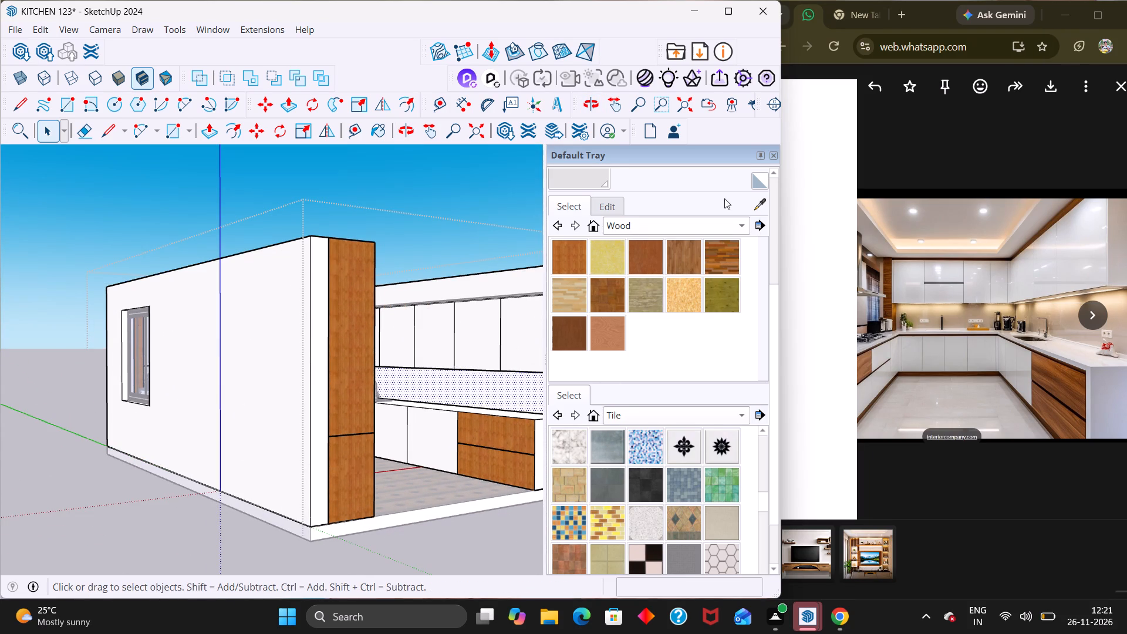
click(759, 202)
middle_drag(402, 437, 343, 462)
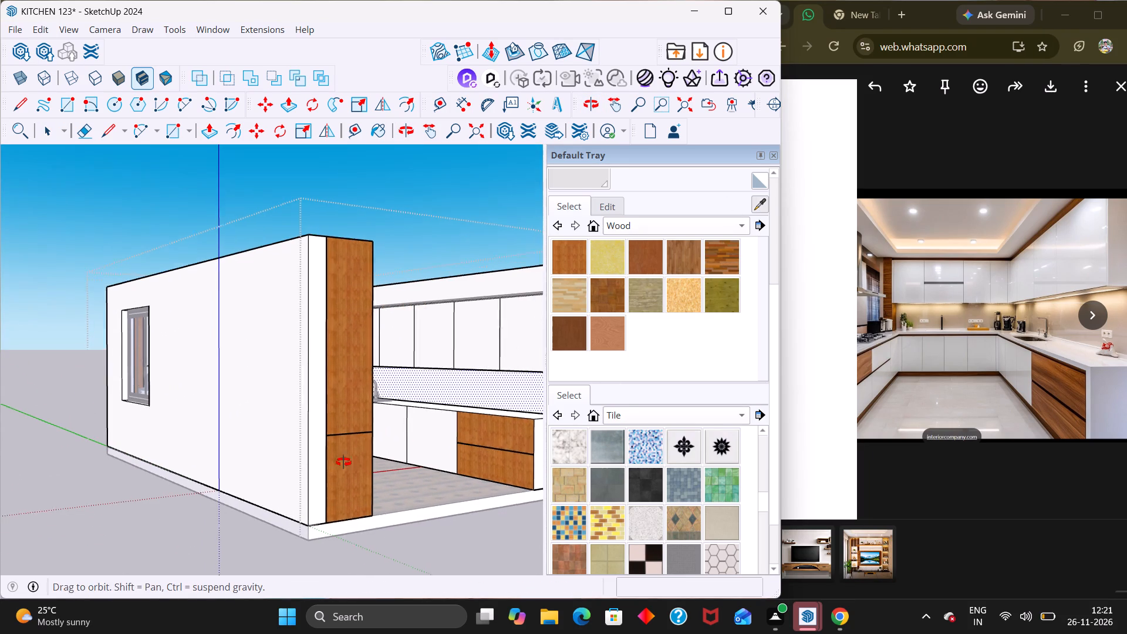
middle_drag(343, 462, 128, 486)
click(137, 370)
middle_drag(159, 386, 550, 358)
middle_drag(527, 377, 460, 391)
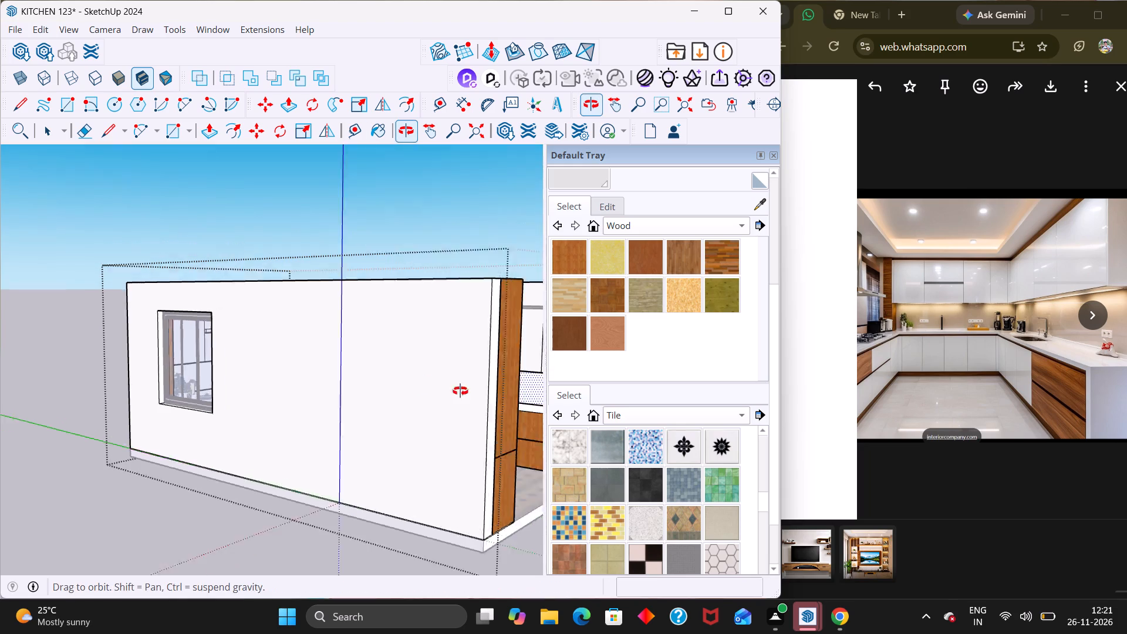
middle_drag(460, 391, 343, 416)
scroll(475, 417, up, 4)
click(478, 427)
scroll(478, 427, down, 5)
scroll(407, 446, down, 3)
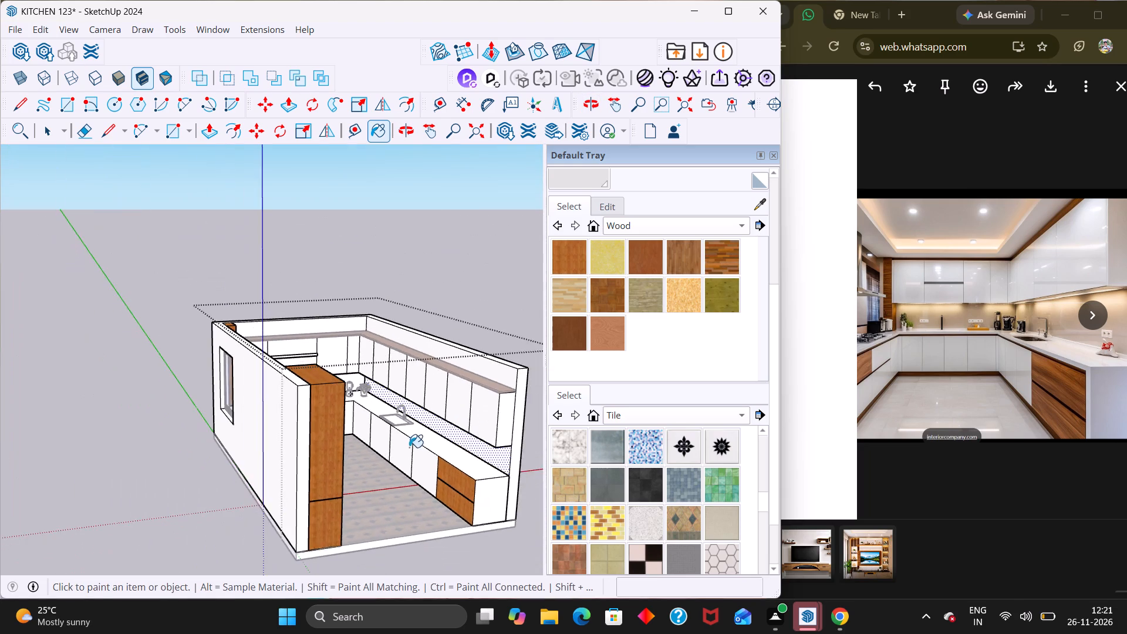
middle_drag(427, 469, 448, 382)
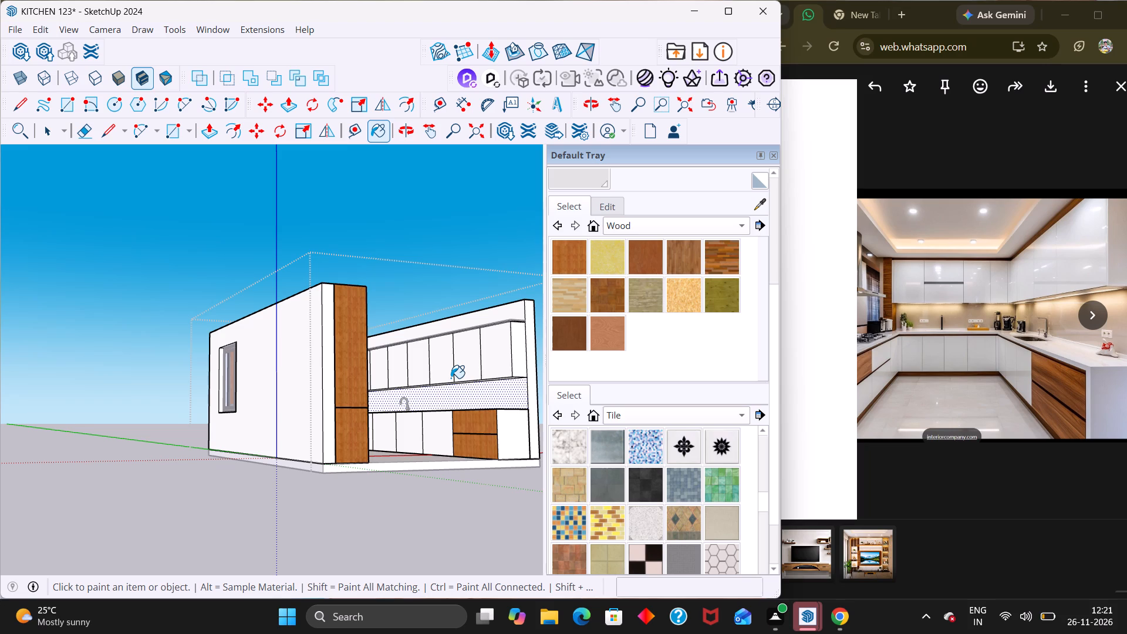
click(471, 402)
Paint the sink wall's strip above the upper cabinets with the same light grey.
scroll(471, 402, up, 3)
middle_drag(471, 399, 424, 470)
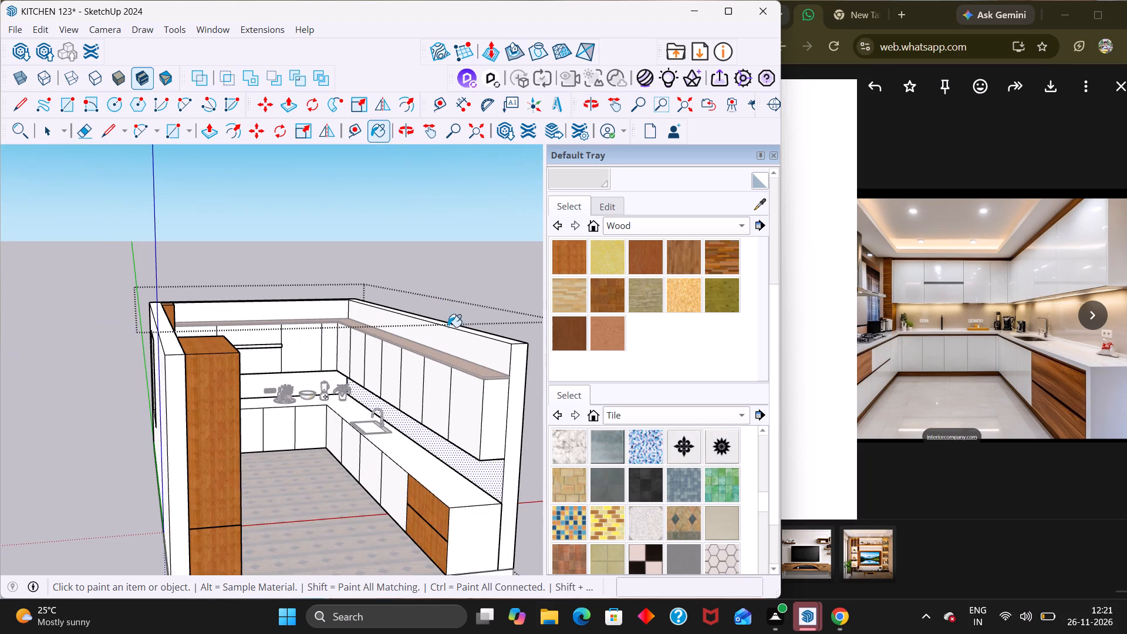
click(439, 340)
key(space)
click(443, 312)
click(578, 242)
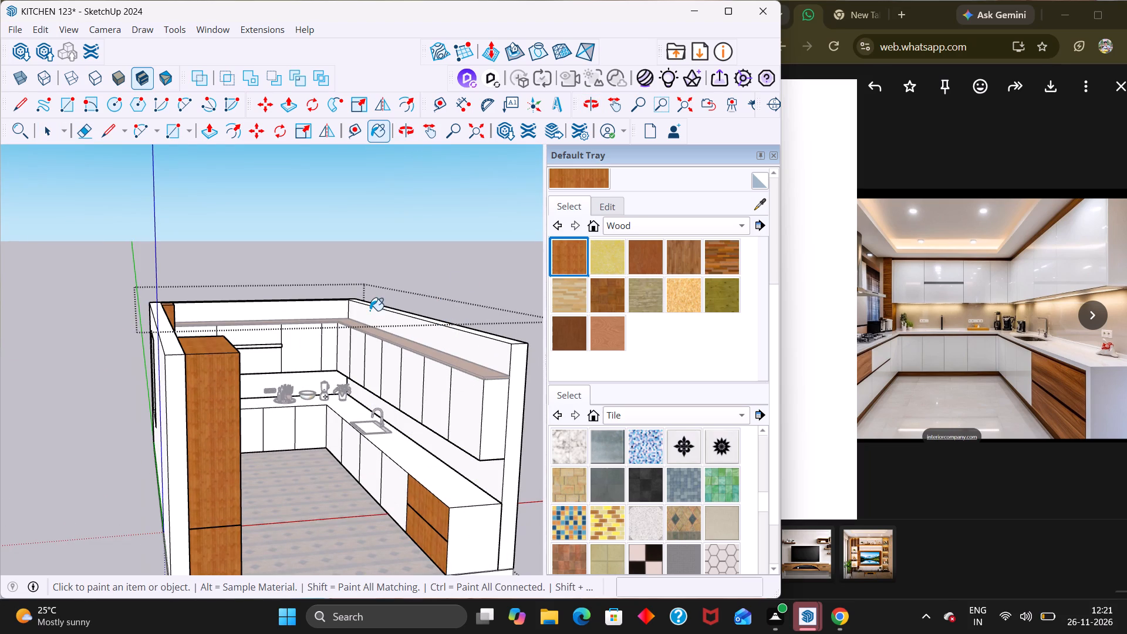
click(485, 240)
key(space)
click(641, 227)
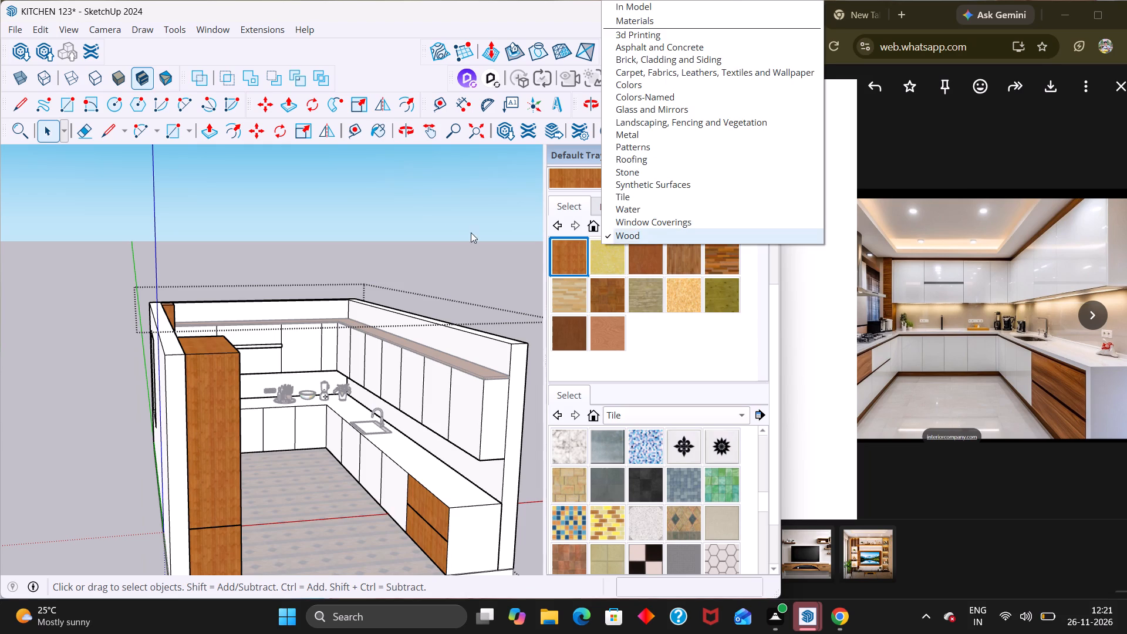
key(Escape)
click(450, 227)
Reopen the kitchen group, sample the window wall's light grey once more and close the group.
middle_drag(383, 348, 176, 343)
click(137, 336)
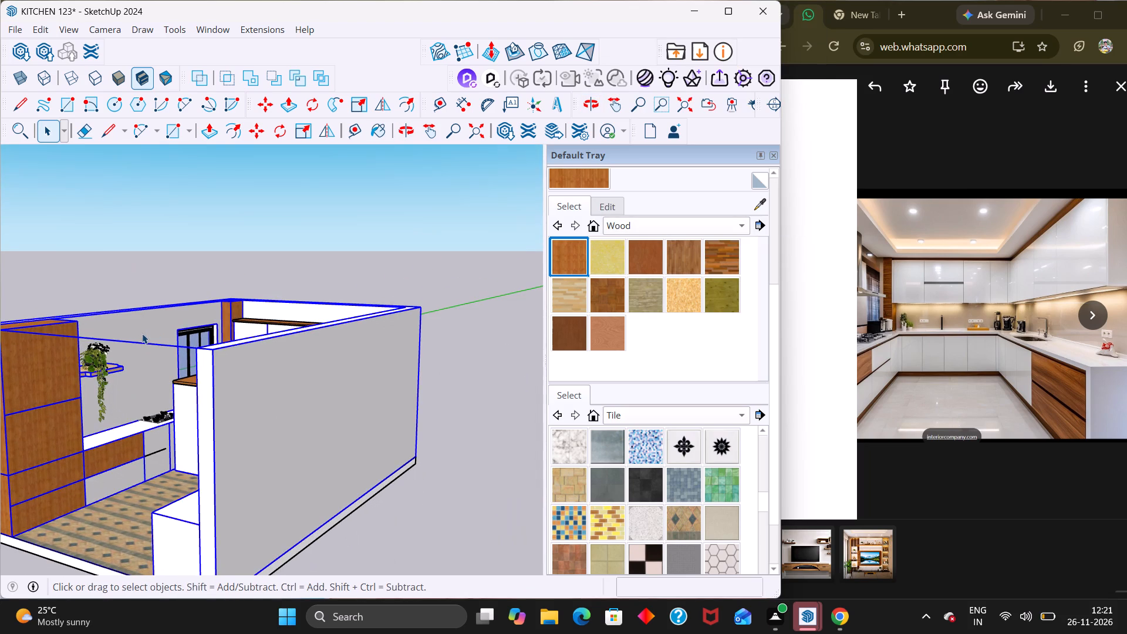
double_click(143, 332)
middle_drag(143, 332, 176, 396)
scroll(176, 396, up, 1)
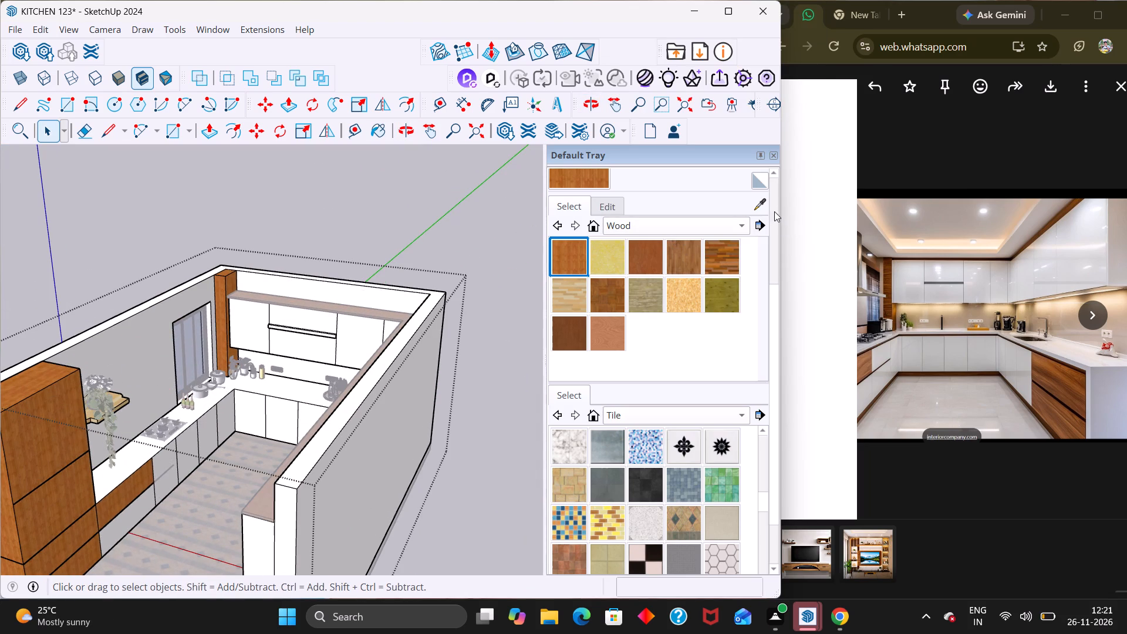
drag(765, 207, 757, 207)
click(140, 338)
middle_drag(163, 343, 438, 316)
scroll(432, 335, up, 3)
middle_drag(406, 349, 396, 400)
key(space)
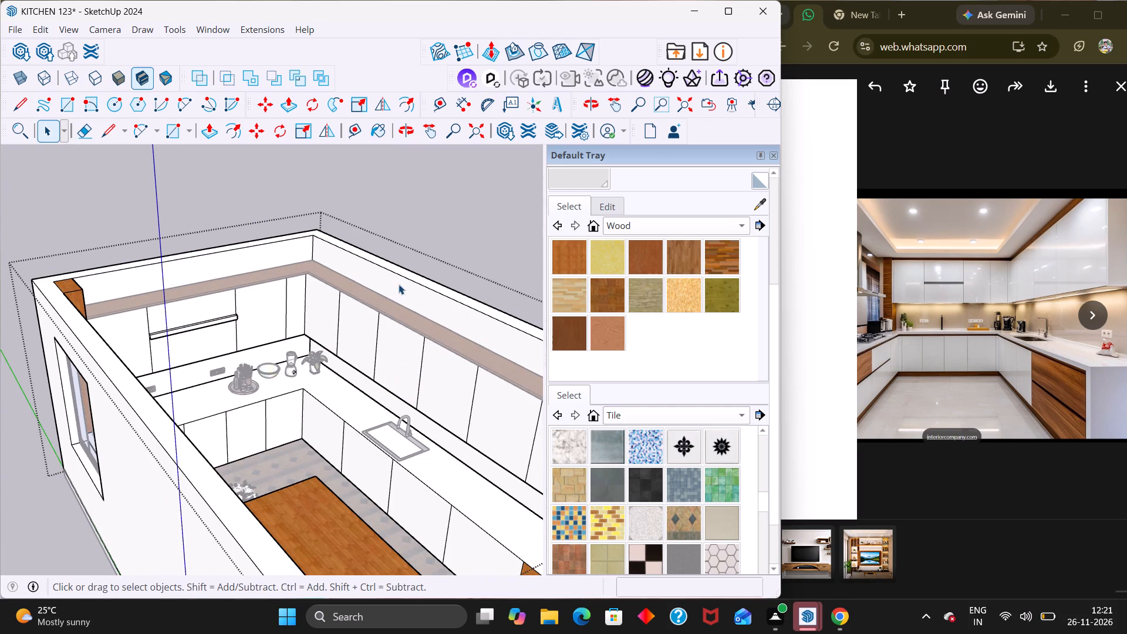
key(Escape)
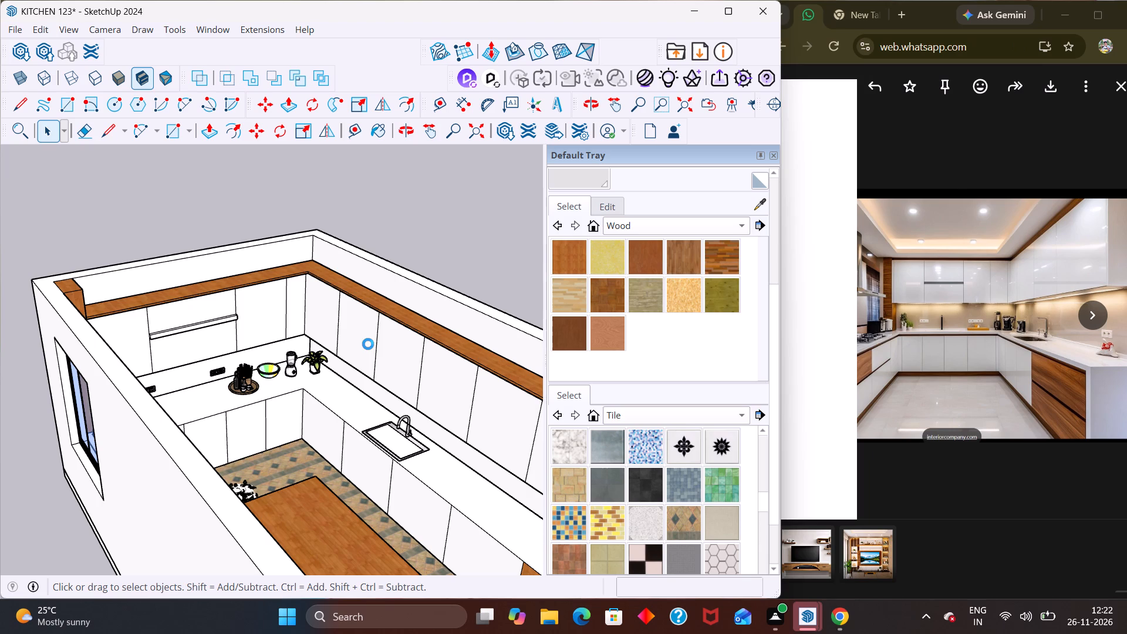
Examine the whole kitchen from several angles to review the wall, backsplash and wood finishes.
scroll(202, 323, down, 3)
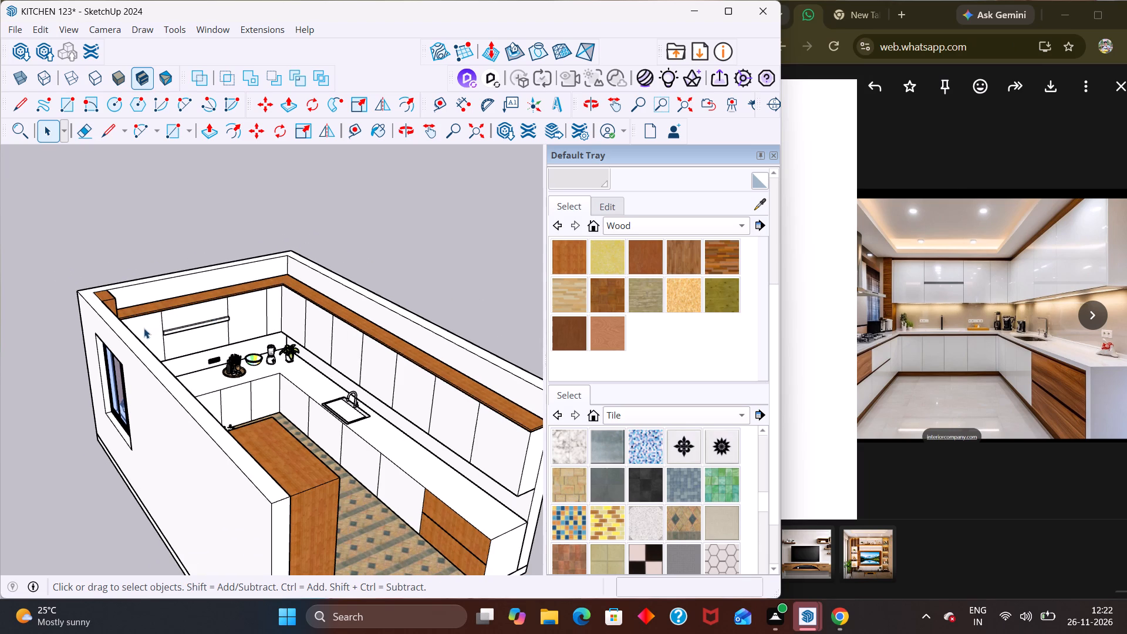
scroll(144, 328, down, 2)
middle_drag(275, 350, 144, 349)
scroll(259, 367, up, 6)
middle_drag(202, 386, 182, 390)
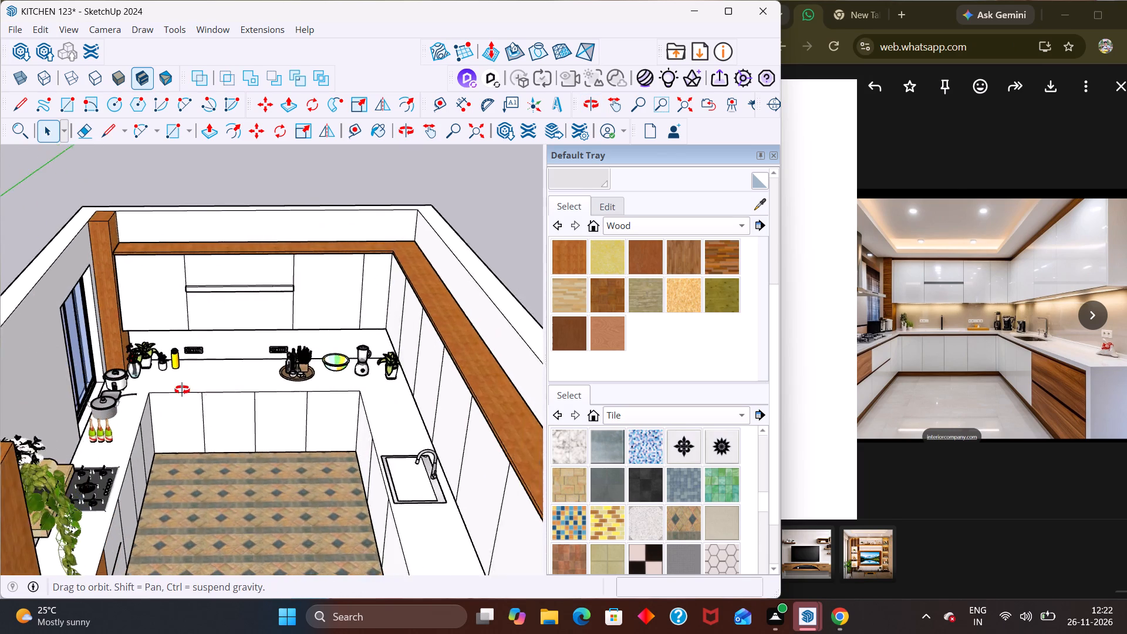
middle_drag(182, 390, 163, 394)
middle_drag(158, 427, 194, 451)
scroll(193, 437, down, 6)
scroll(229, 394, up, 1)
scroll(229, 393, down, 2)
scroll(229, 393, up, 1)
scroll(229, 393, down, 2)
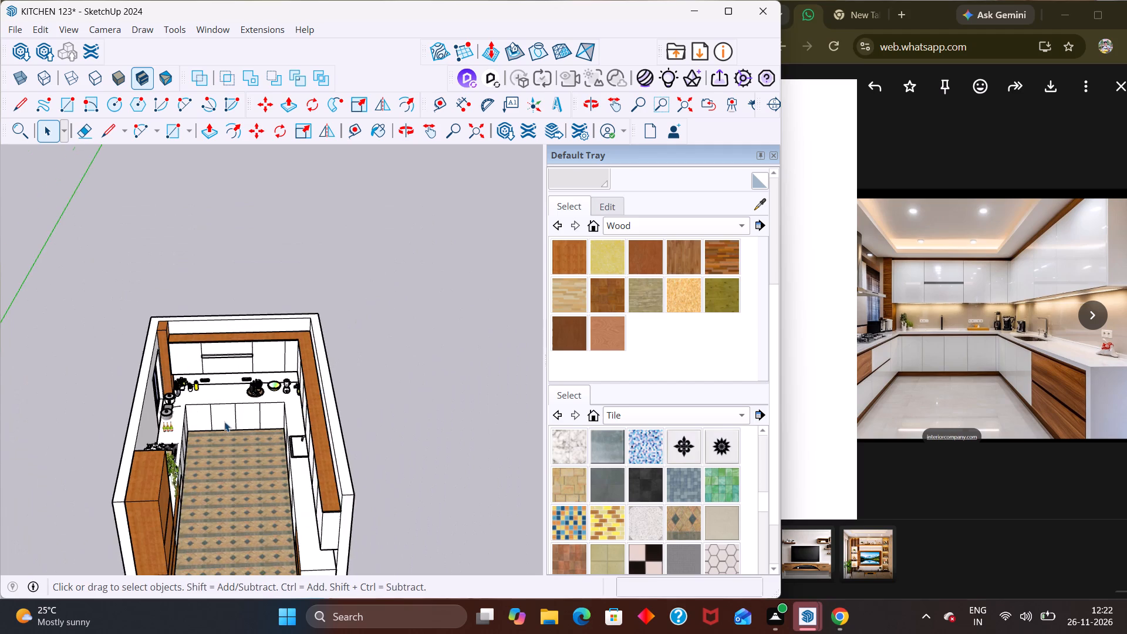
middle_drag(90, 524, 49, 465)
scroll(44, 466, up, 4)
middle_drag(183, 480, 0, 593)
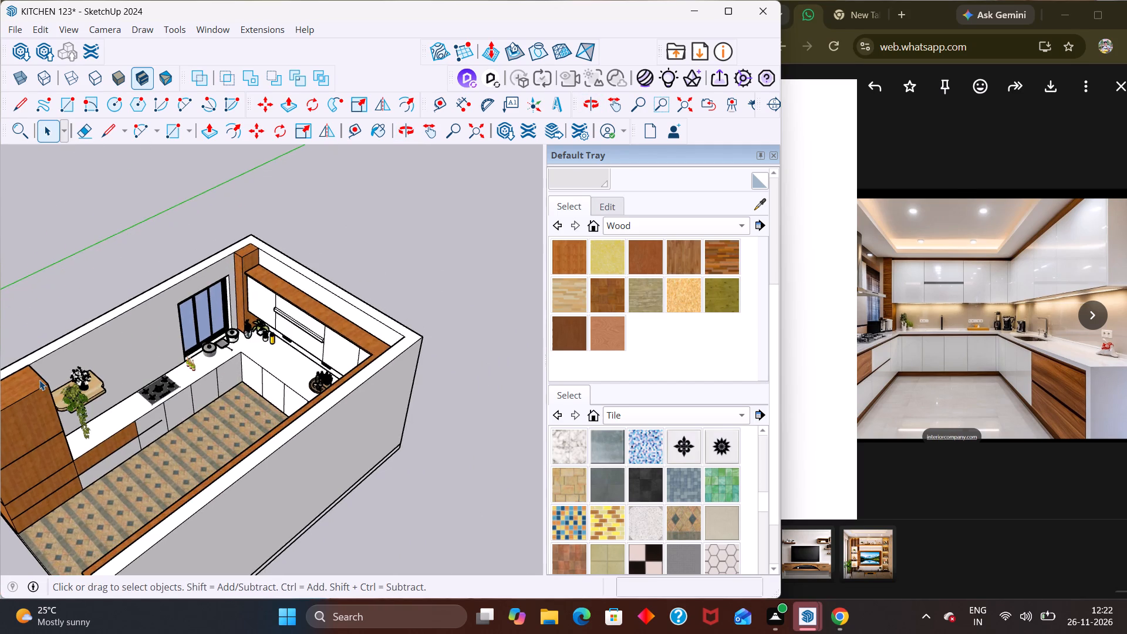
scroll(43, 384, up, 9)
middle_drag(92, 391, 173, 385)
scroll(166, 308, up, 1)
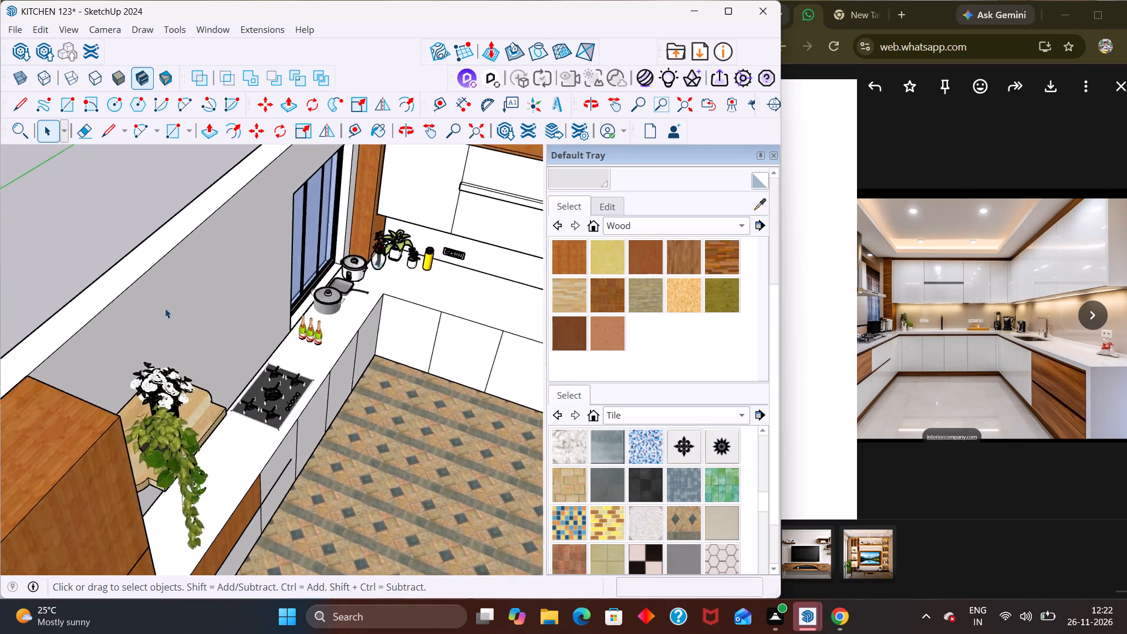
scroll(165, 308, down, 10)
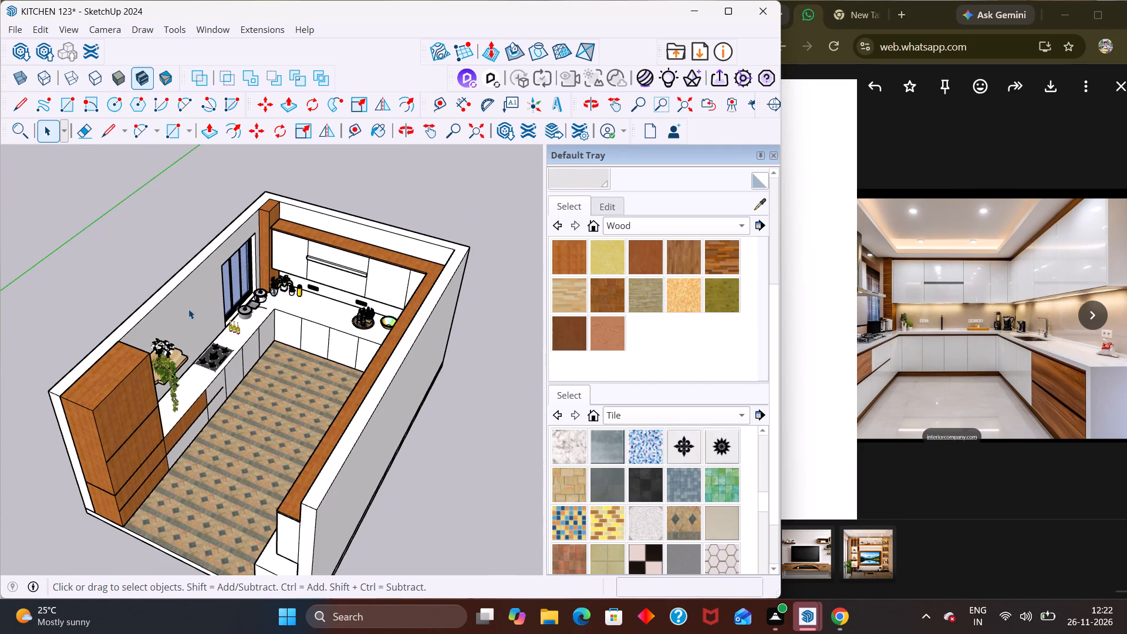
middle_drag(259, 340, 265, 178)
scroll(316, 352, down, 1)
scroll(267, 179, up, 8)
middle_drag(291, 292, 308, 369)
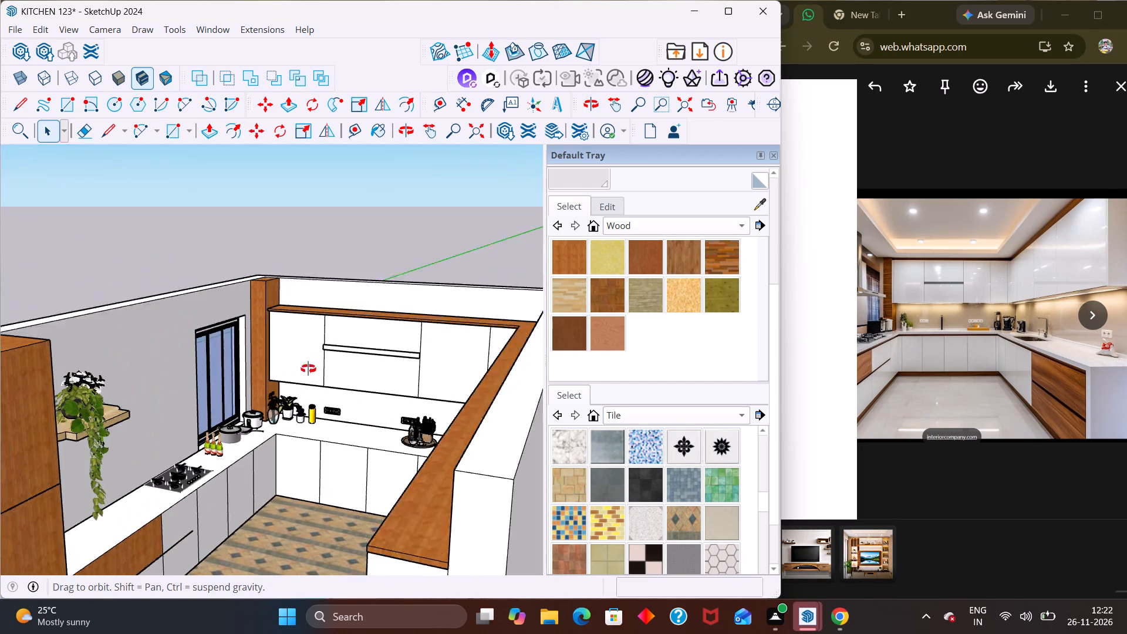
middle_drag(308, 369, 311, 413)
scroll(311, 414, up, 1)
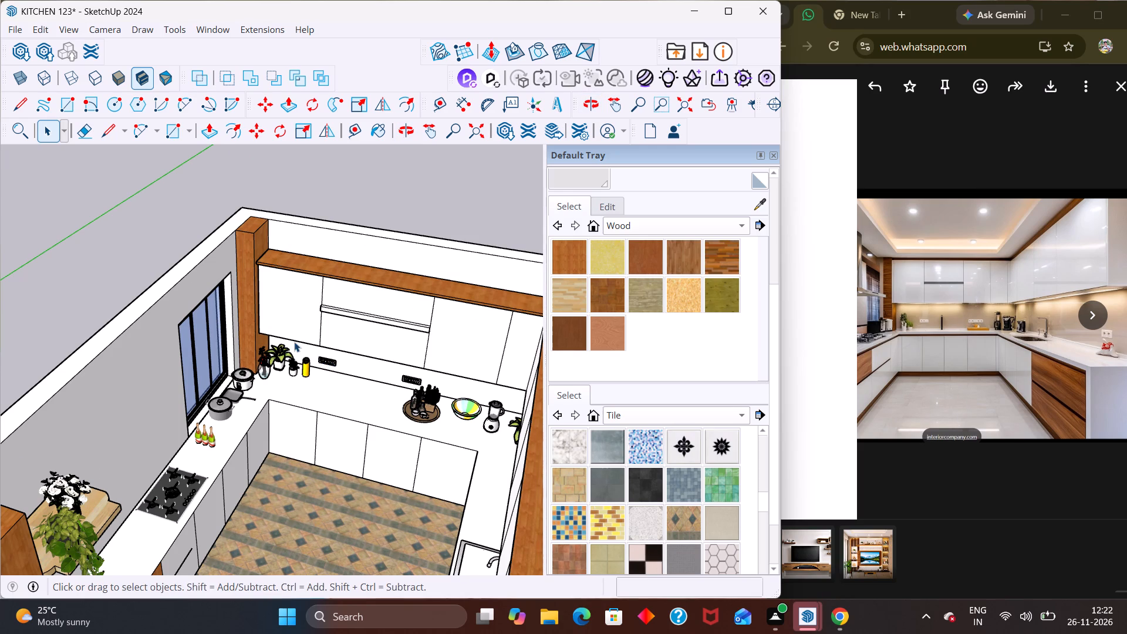
Examine the kitchen from above, focusing on the window wall and the corner column.
scroll(343, 316, down, 4)
middle_drag(351, 339, 350, 280)
scroll(349, 282, down, 1)
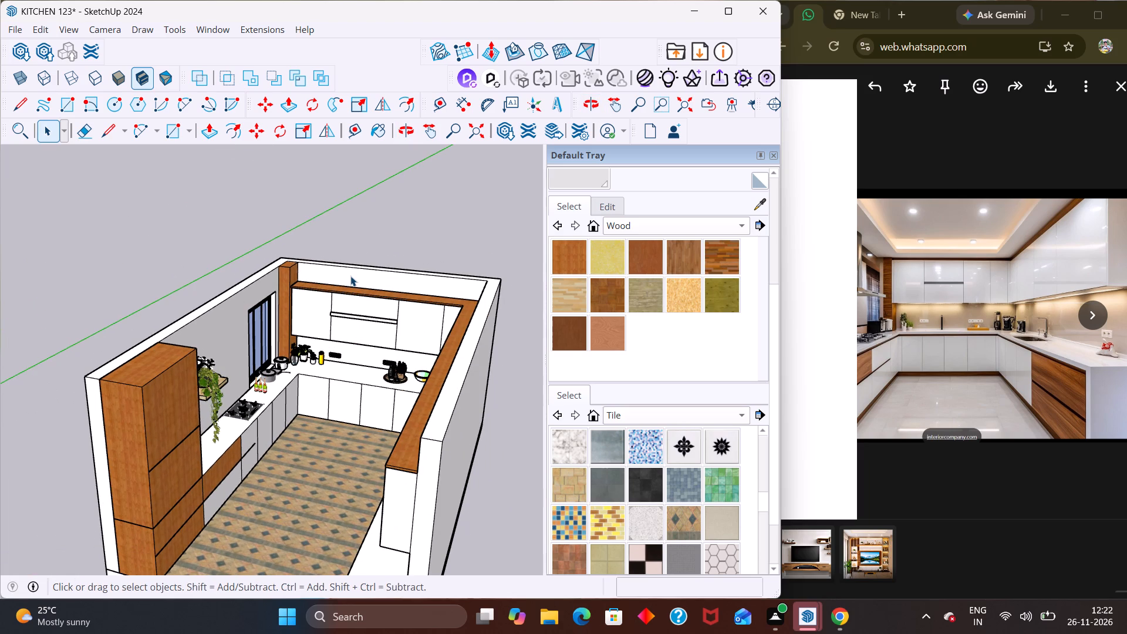
middle_drag(323, 275, 227, 321)
scroll(454, 302, up, 1)
scroll(375, 272, down, 1)
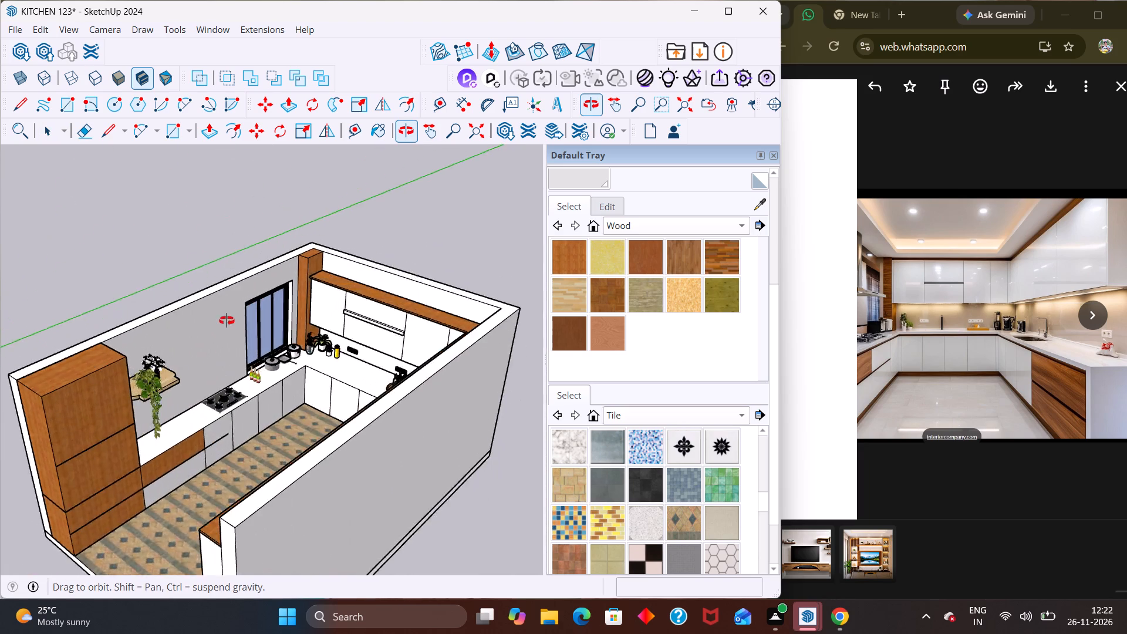
middle_drag(227, 321, 254, 285)
scroll(252, 284, up, 4)
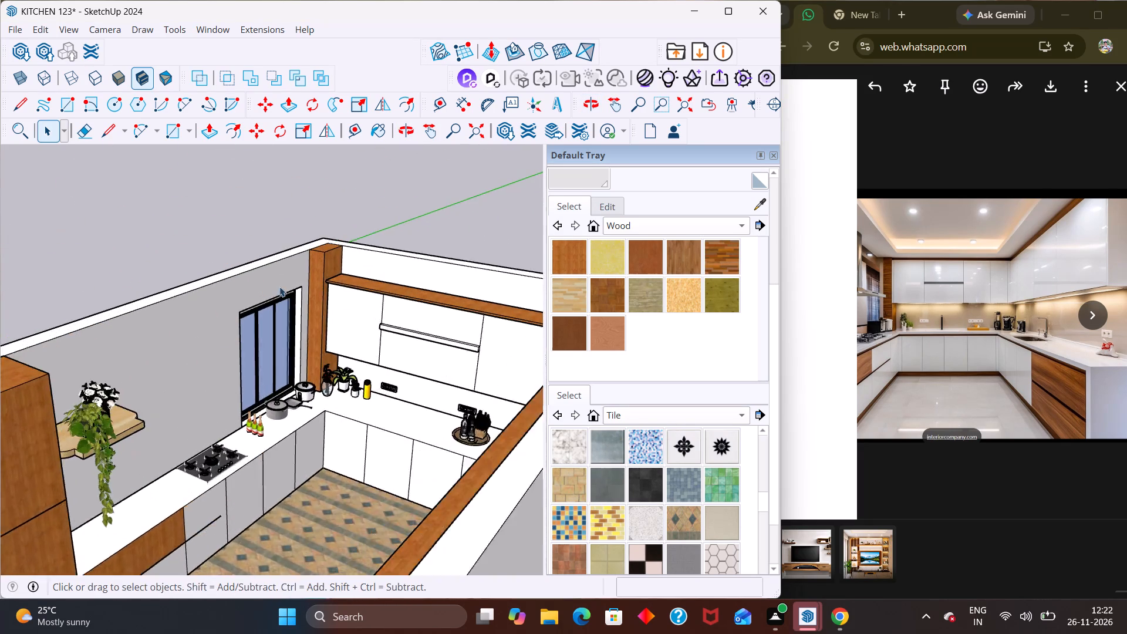
scroll(279, 286, up, 2)
scroll(305, 292, down, 1)
scroll(305, 292, up, 5)
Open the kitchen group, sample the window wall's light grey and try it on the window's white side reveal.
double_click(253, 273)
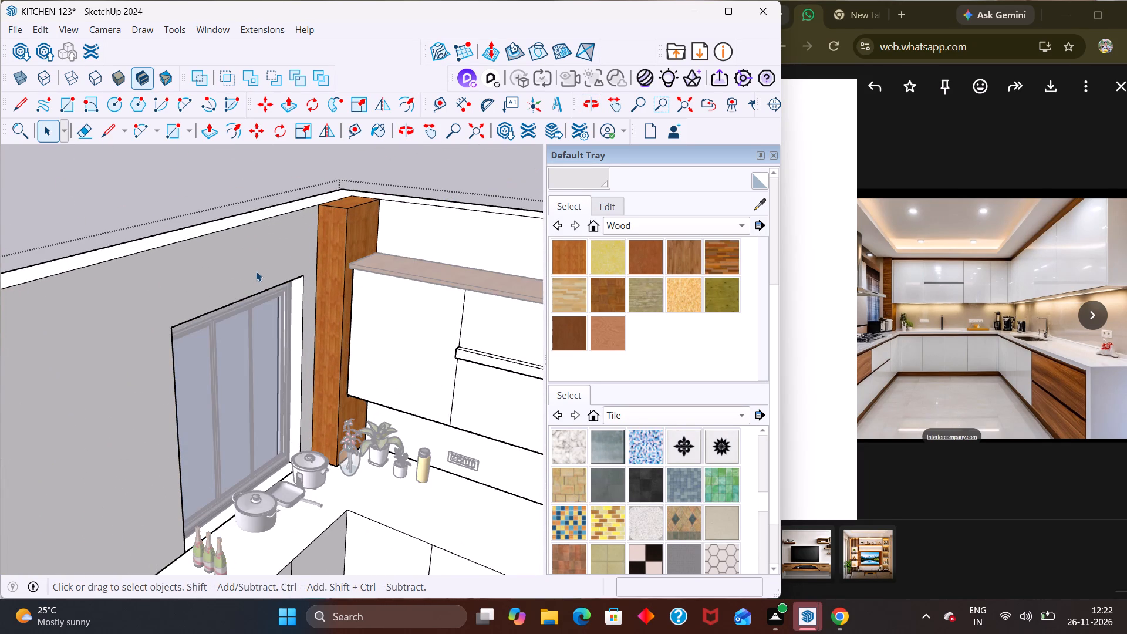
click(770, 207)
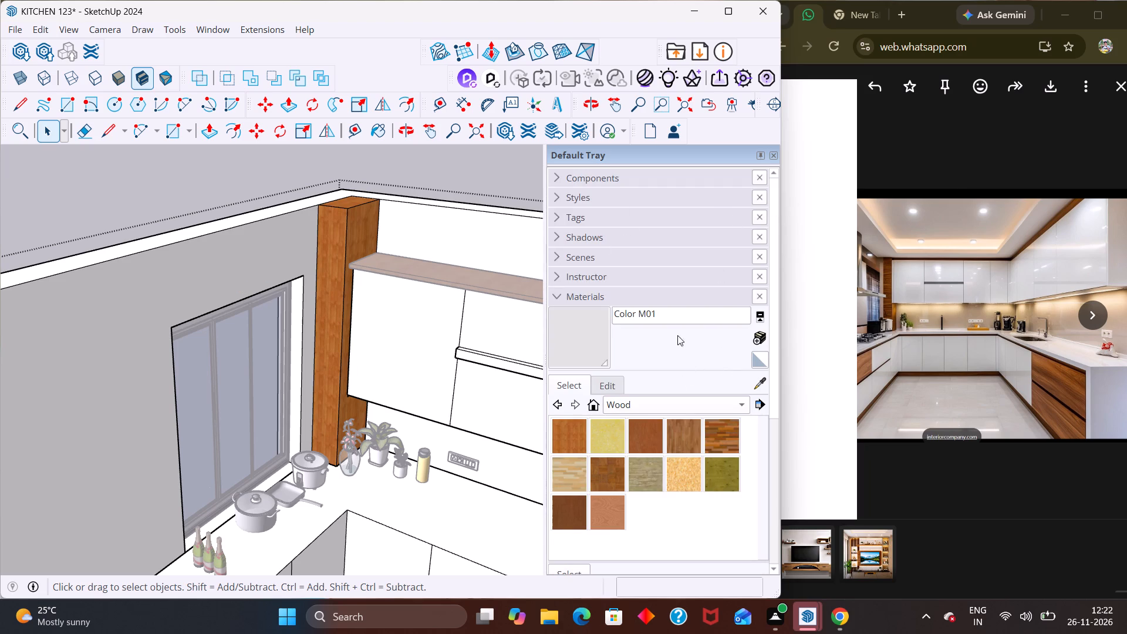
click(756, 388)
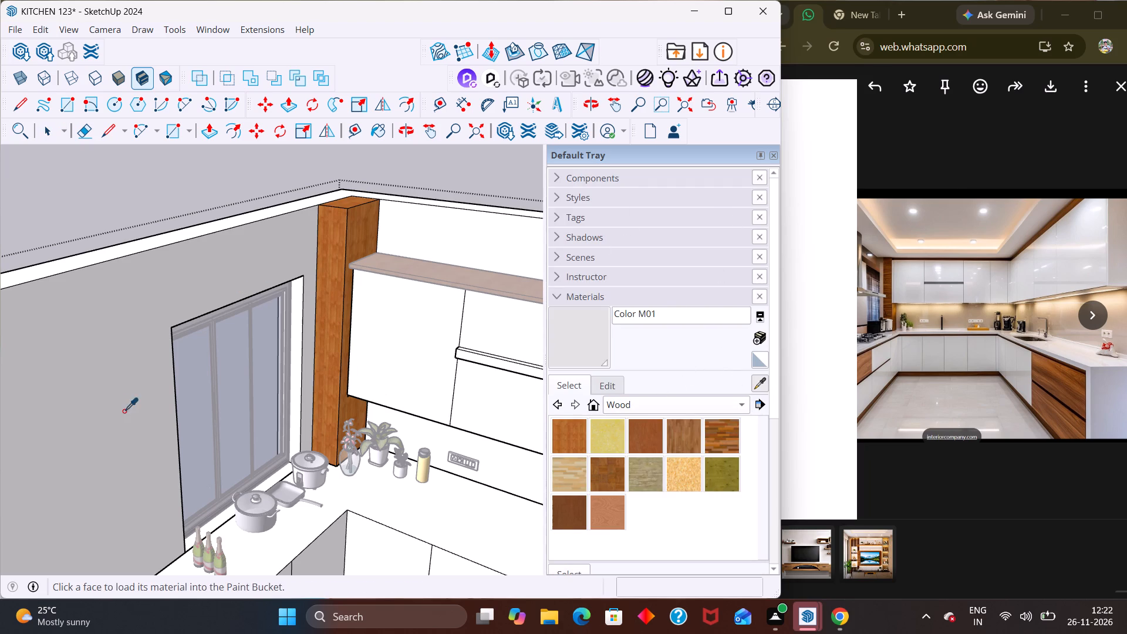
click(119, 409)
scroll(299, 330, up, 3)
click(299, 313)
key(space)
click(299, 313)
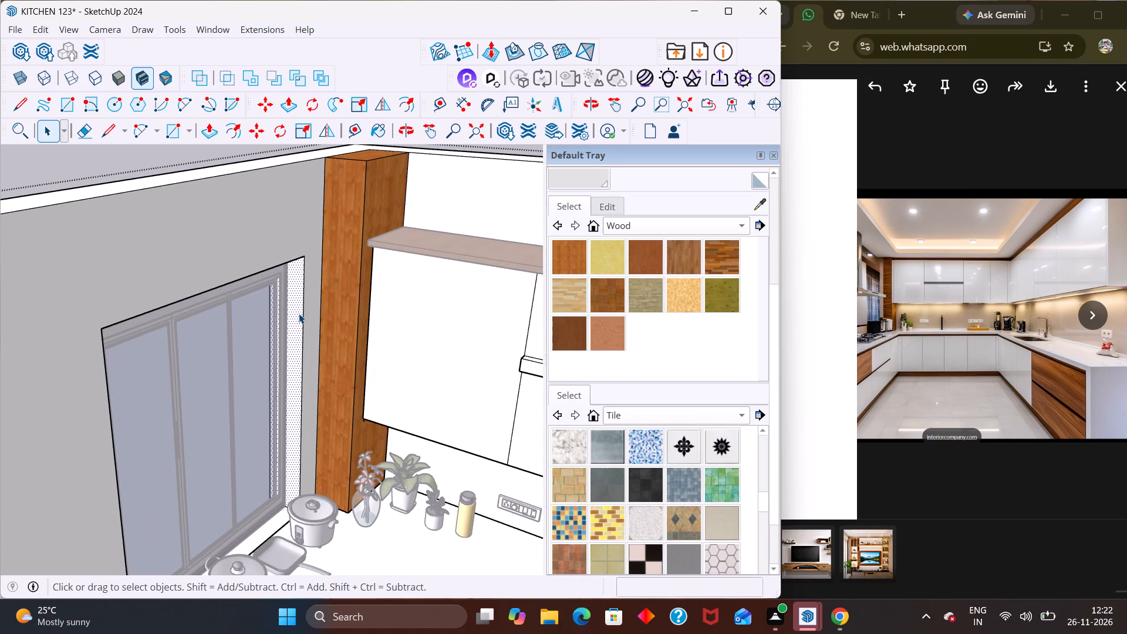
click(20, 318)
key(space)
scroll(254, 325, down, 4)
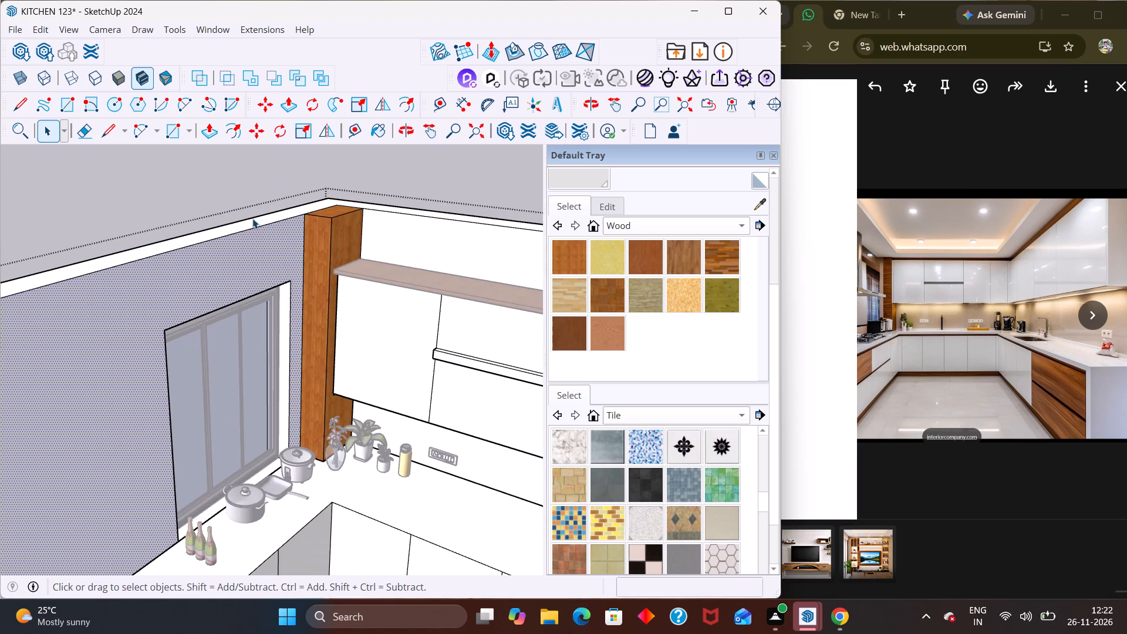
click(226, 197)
Reopen the kitchen group, select the window's side reveal and paint it with a medium grey from the Colors collection.
scroll(313, 293, up, 3)
click(277, 312)
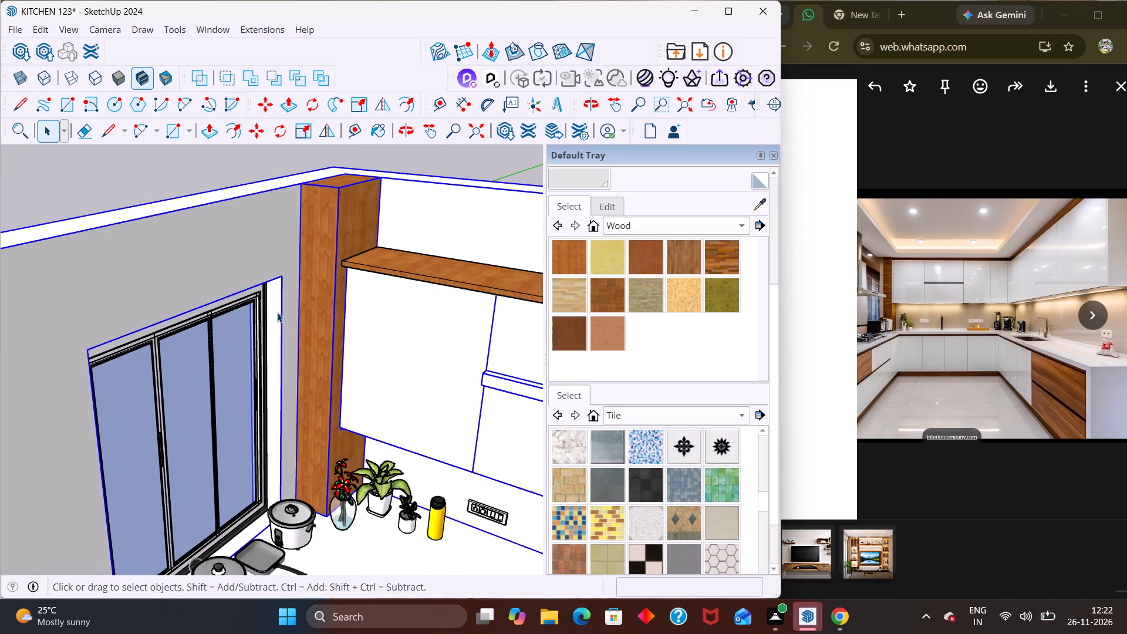
double_click(277, 312)
click(277, 312)
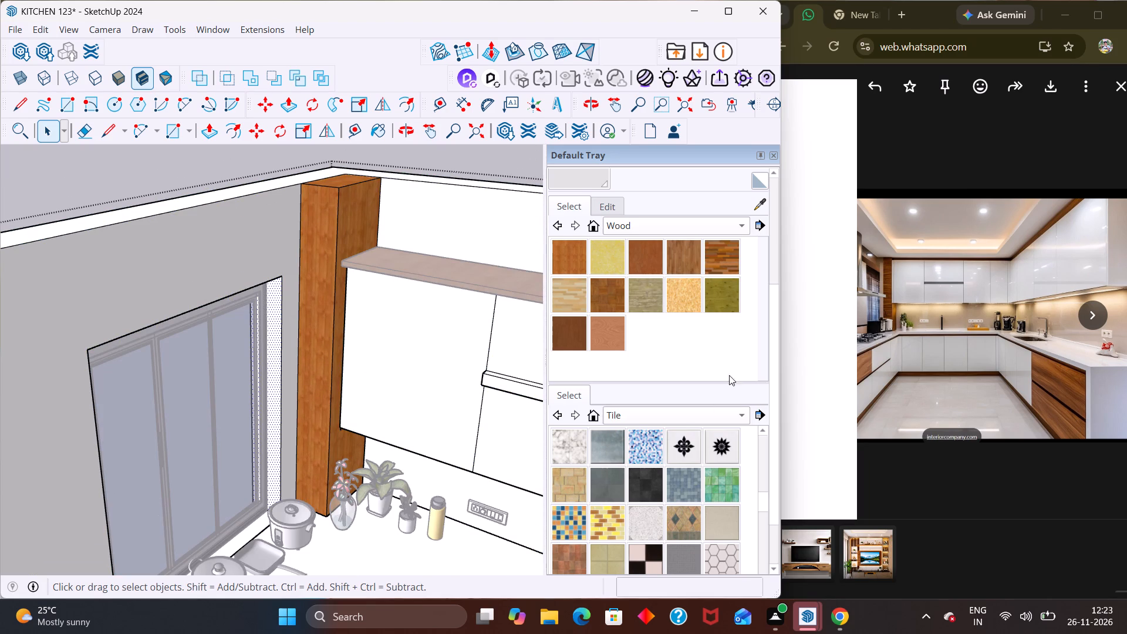
click(686, 414)
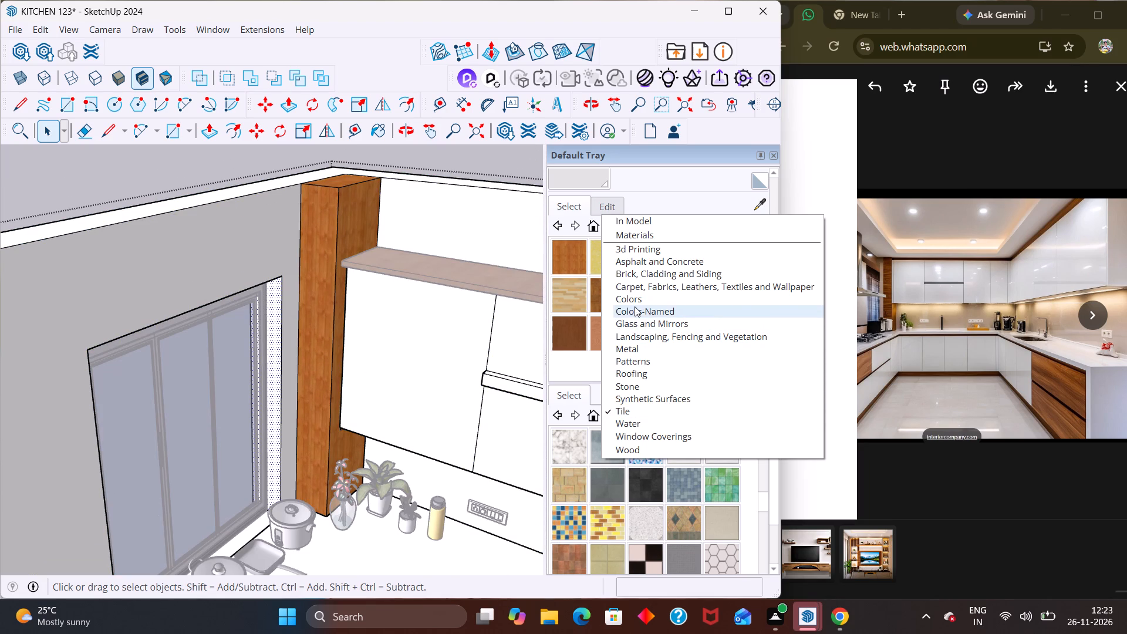
click(633, 295)
scroll(638, 409, down, 3)
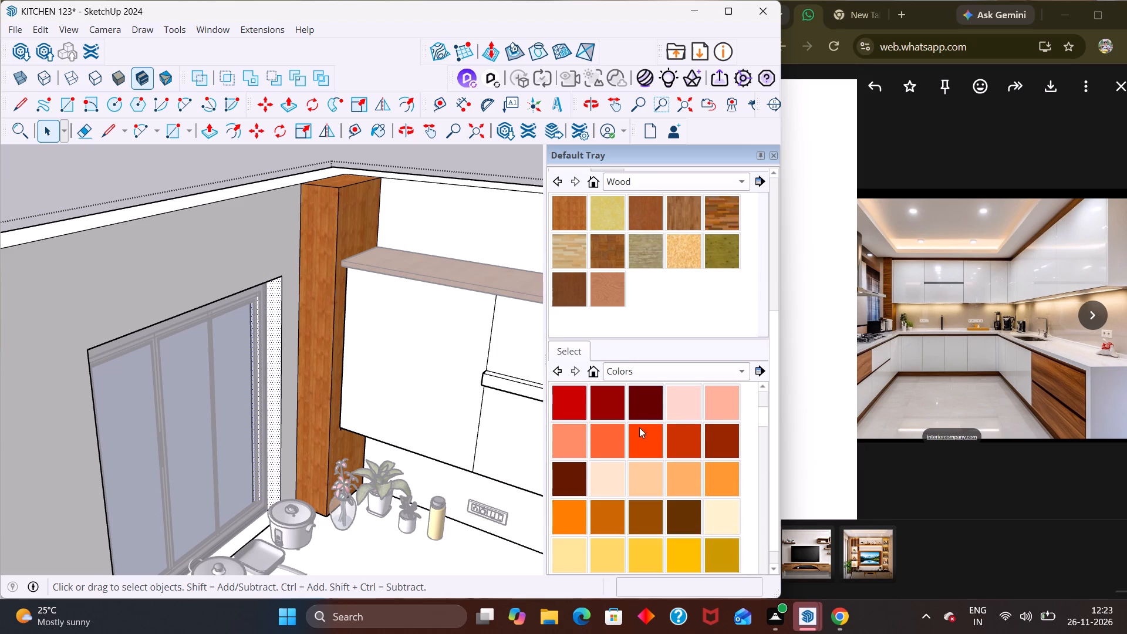
scroll(639, 427, down, 11)
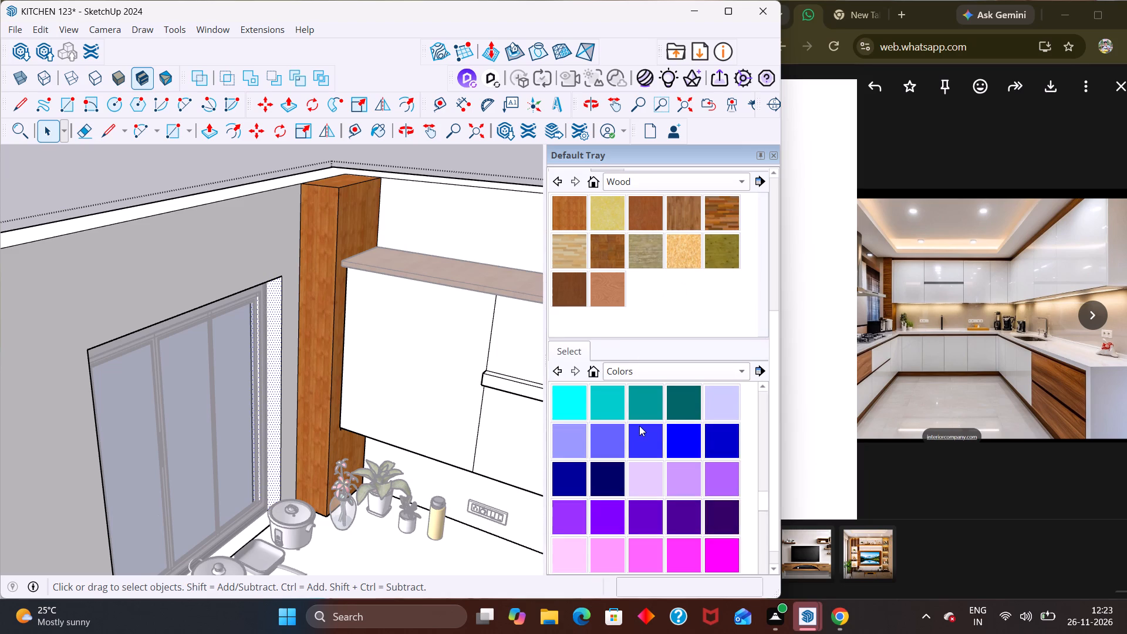
scroll(639, 426, down, 5)
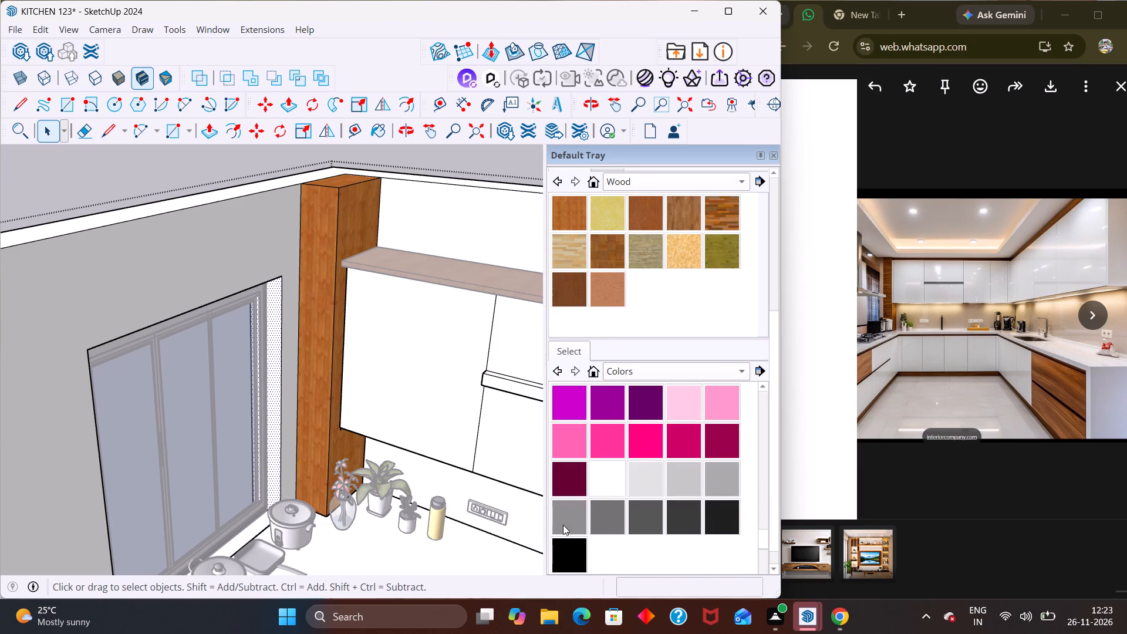
click(563, 522)
click(272, 362)
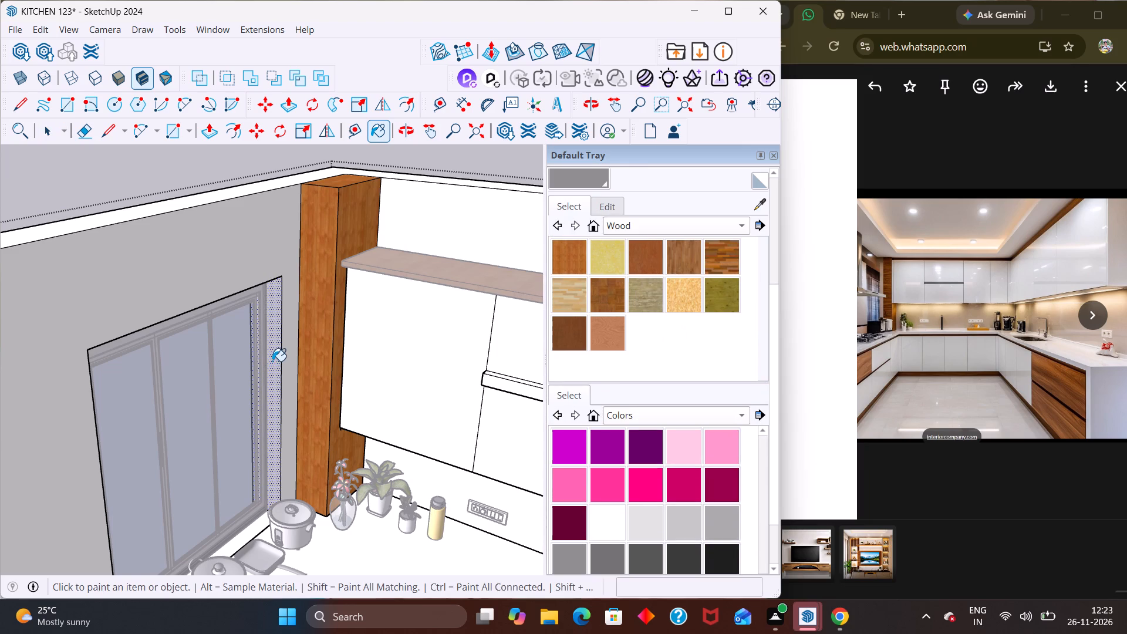
scroll(272, 358, down, 5)
key(space)
click(289, 218)
Examine the painted window reveal and the upper walls around the kitchen from several angles.
middle_drag(283, 347, 313, 237)
scroll(284, 347, up, 1)
middle_drag(313, 237, 278, 340)
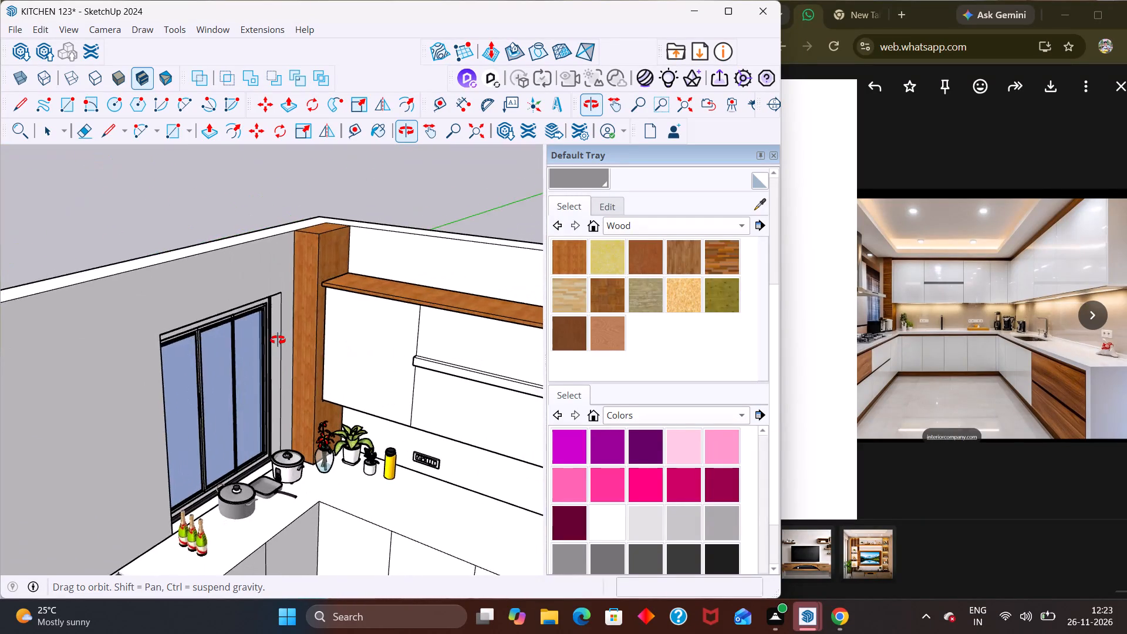
middle_drag(278, 340, 287, 348)
scroll(278, 340, down, 1)
scroll(287, 348, up, 1)
scroll(290, 339, down, 5)
scroll(417, 330, down, 3)
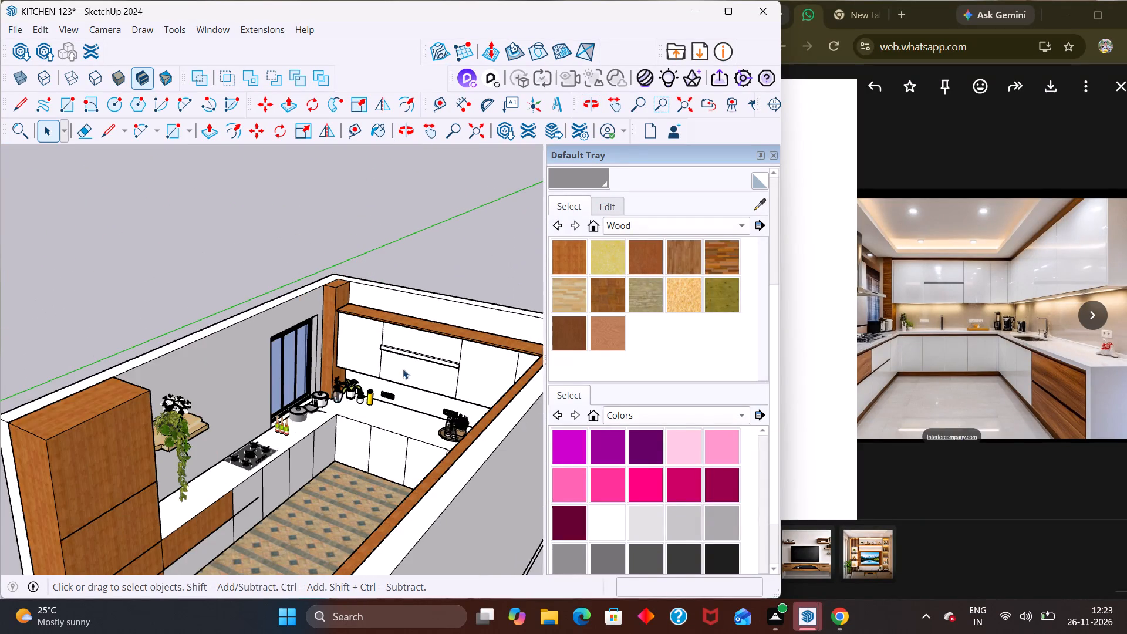
scroll(370, 397, down, 2)
middle_drag(469, 376, 539, 315)
middle_click(539, 315)
scroll(436, 324, up, 3)
click(384, 338)
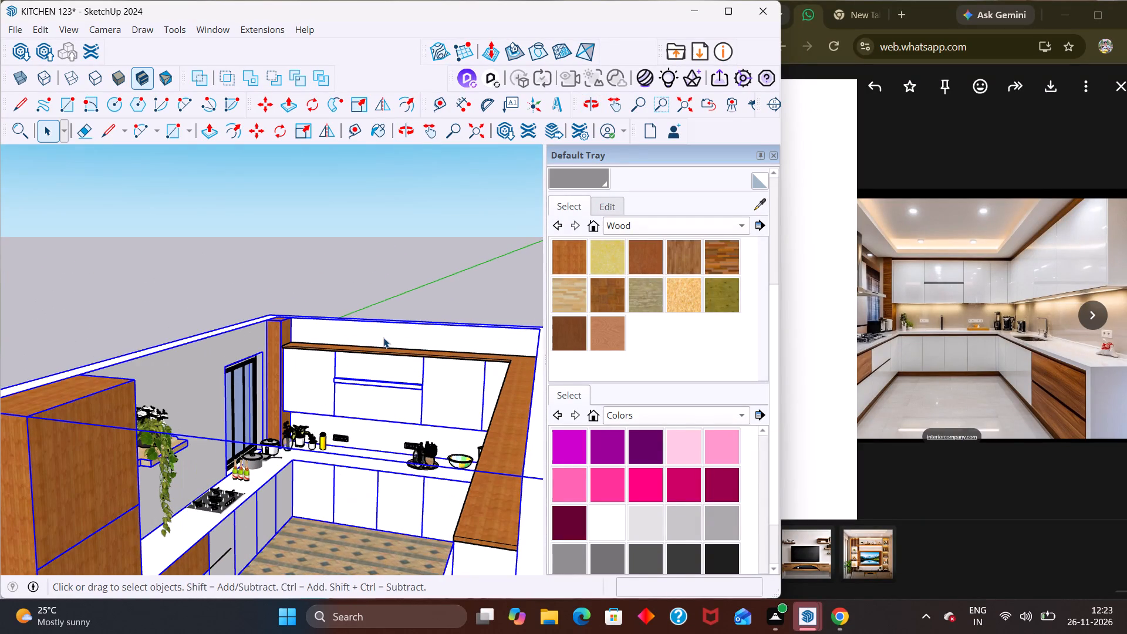
click(378, 204)
scroll(382, 328, up, 1)
middle_drag(384, 343, 160, 523)
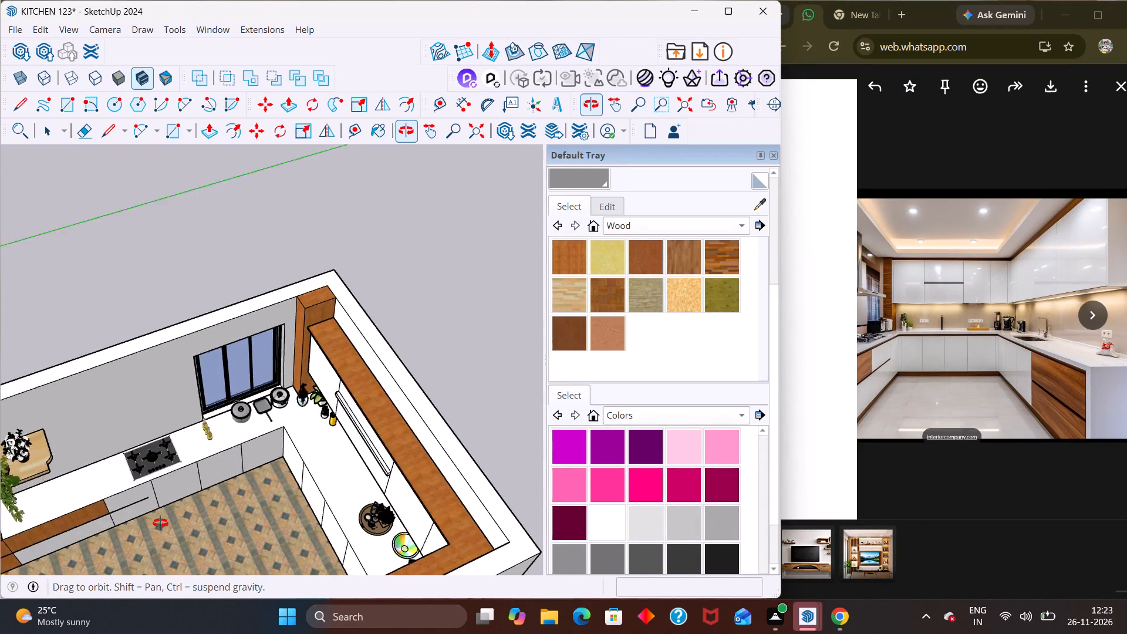
middle_drag(160, 523, 209, 450)
middle_drag(242, 426, 292, 396)
scroll(288, 399, up, 7)
Open the kitchen group and paint the back wall's strip above the upper cabinets with the same medium grey.
click(392, 280)
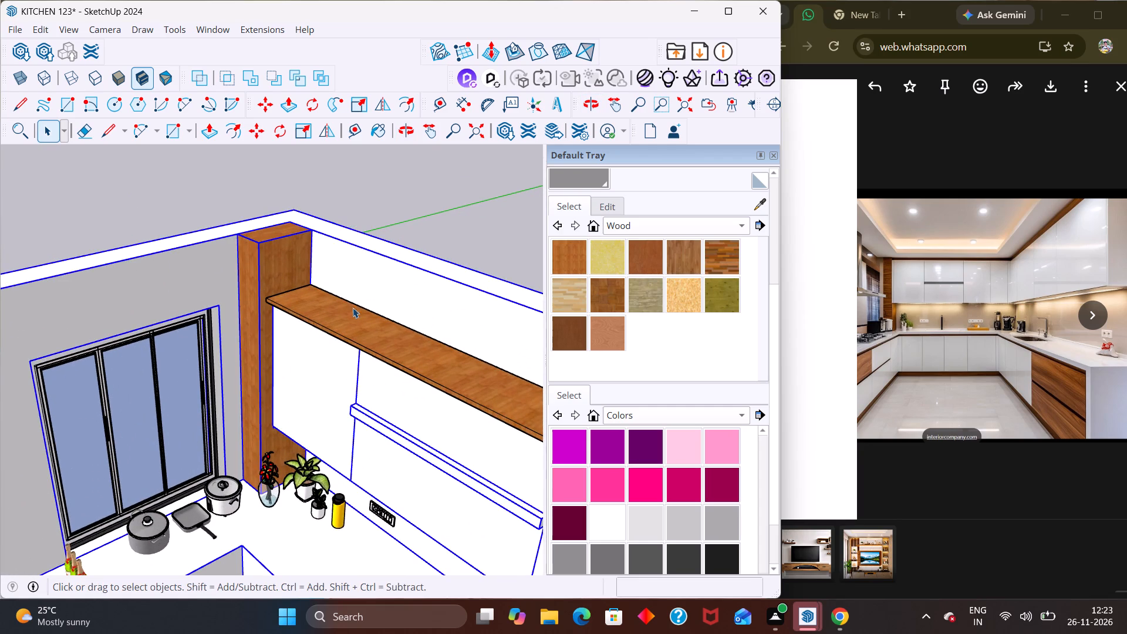
scroll(357, 306, down, 5)
scroll(420, 269, down, 3)
double_click(448, 319)
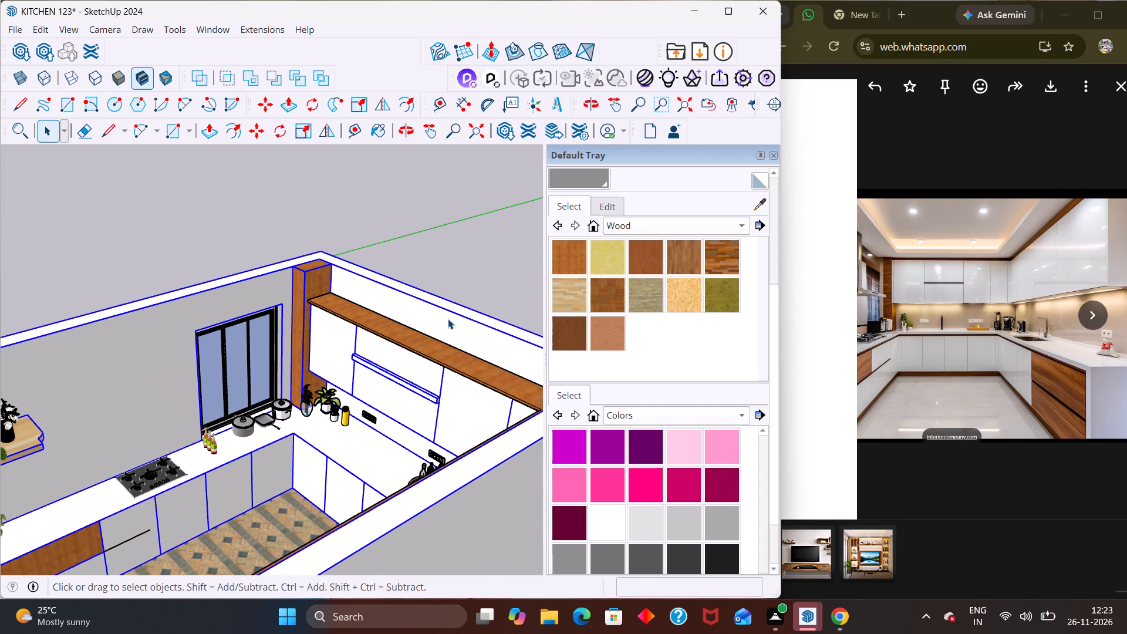
click(572, 562)
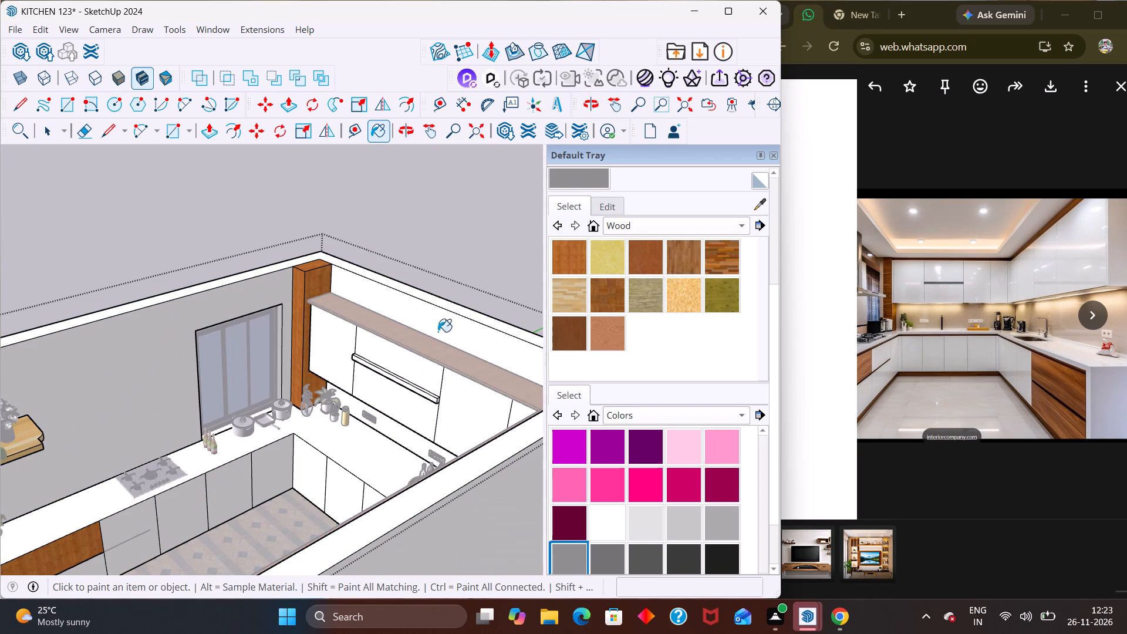
click(438, 331)
scroll(438, 331, down, 4)
key(space)
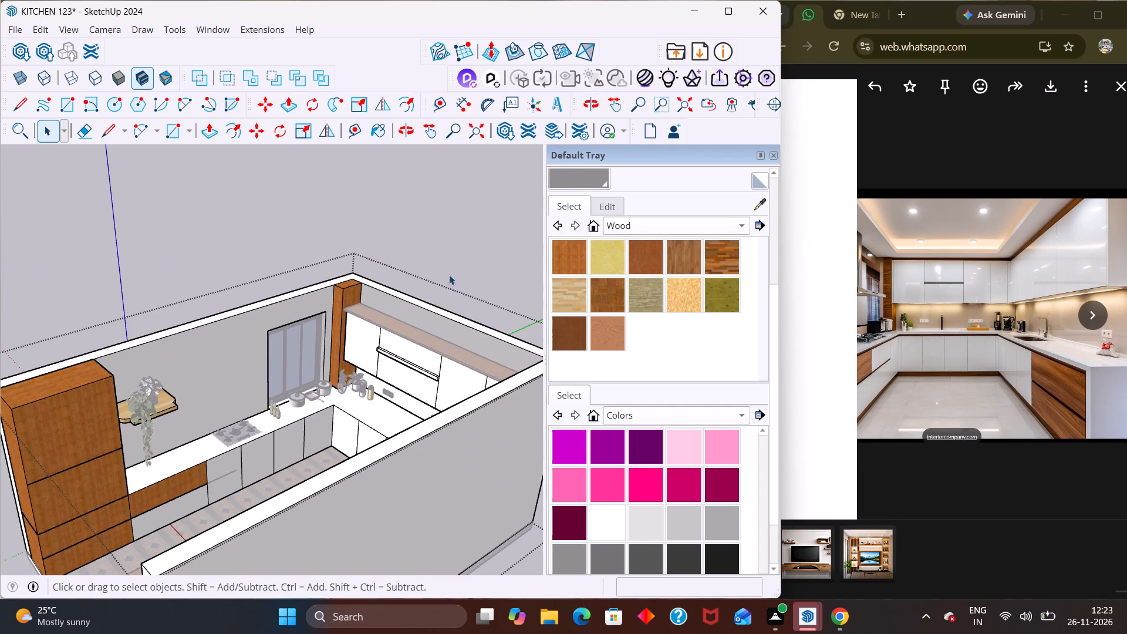
click(448, 275)
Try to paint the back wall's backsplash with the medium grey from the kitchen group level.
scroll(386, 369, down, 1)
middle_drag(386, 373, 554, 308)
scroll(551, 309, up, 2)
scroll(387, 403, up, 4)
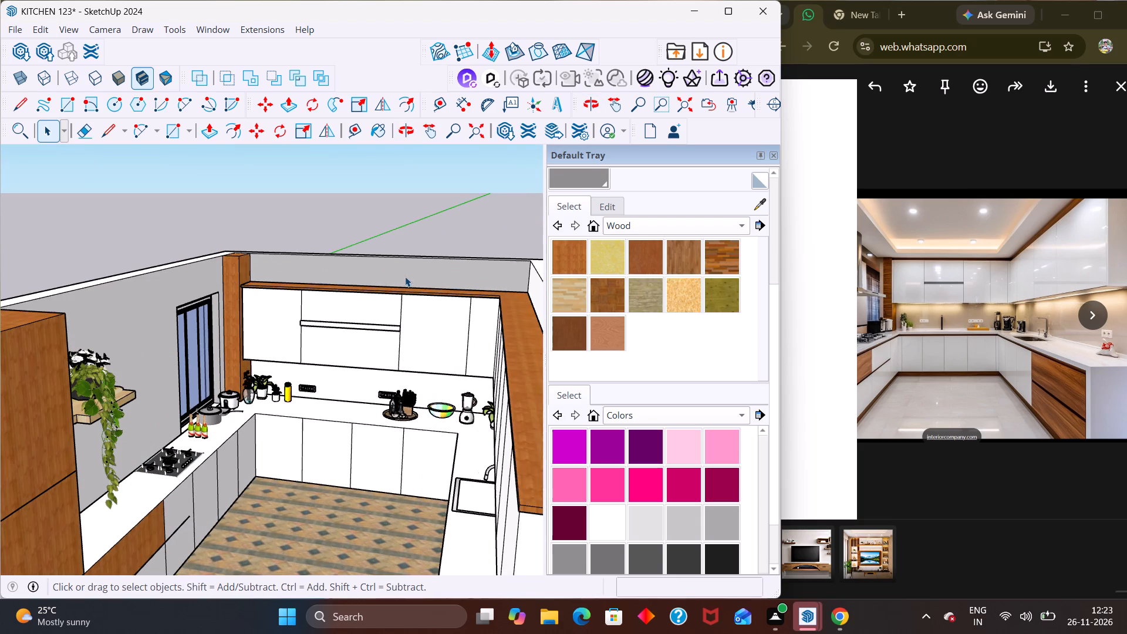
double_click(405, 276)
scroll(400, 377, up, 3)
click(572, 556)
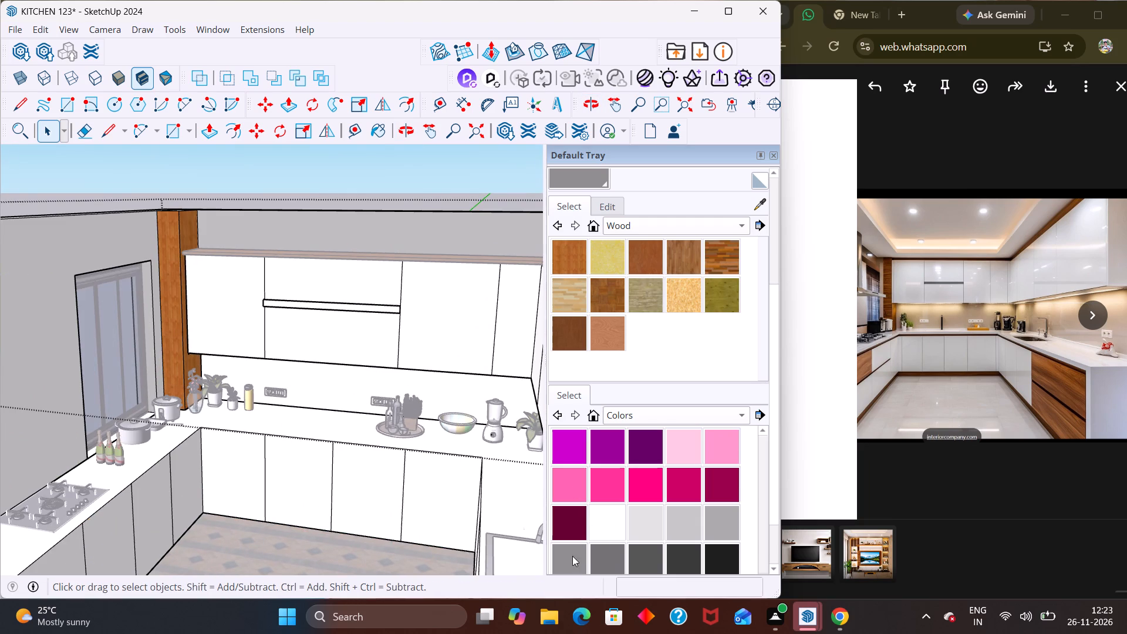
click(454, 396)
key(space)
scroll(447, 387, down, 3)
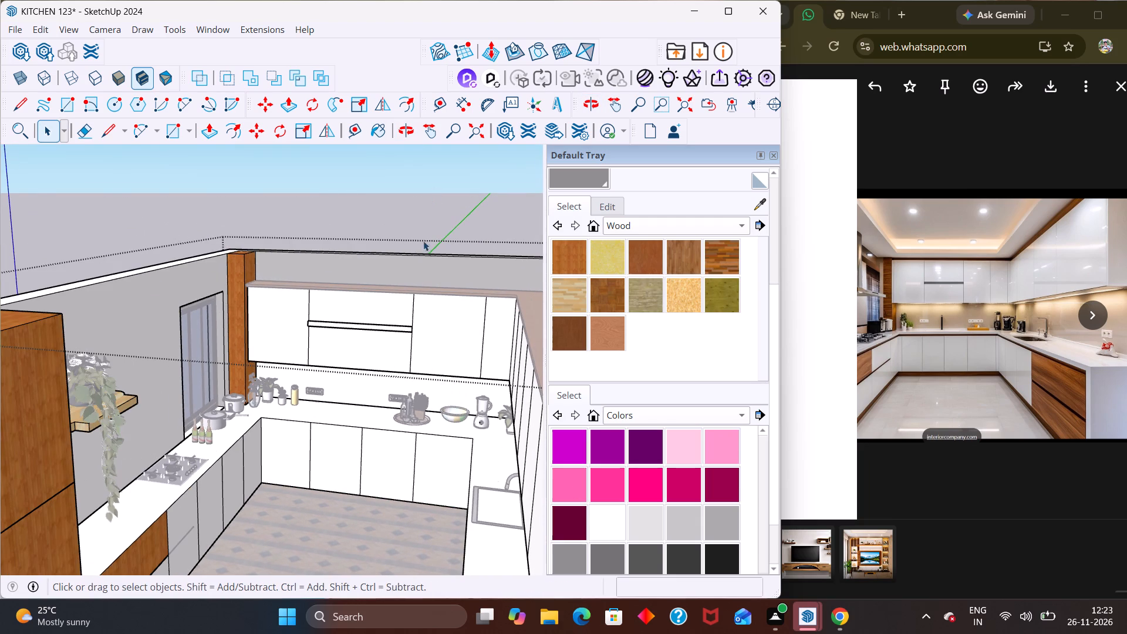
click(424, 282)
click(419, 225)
Open the nested group holding the back wall's backsplash, paint the backsplash face medium grey and close the groups.
middle_drag(428, 336, 461, 247)
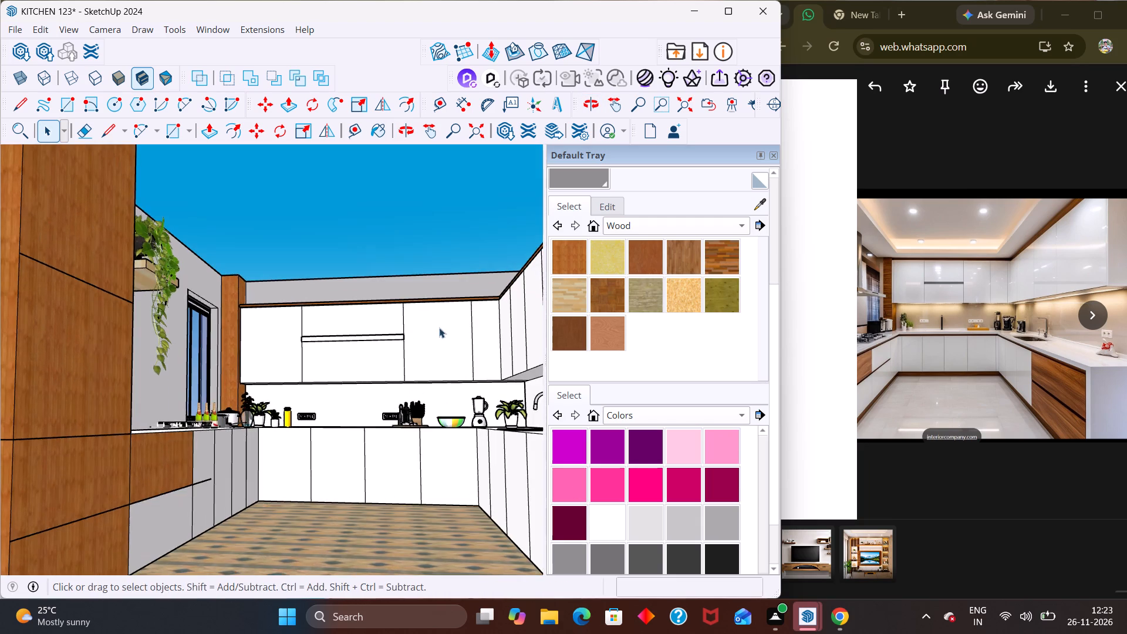
scroll(434, 392, up, 2)
click(438, 398)
double_click(438, 398)
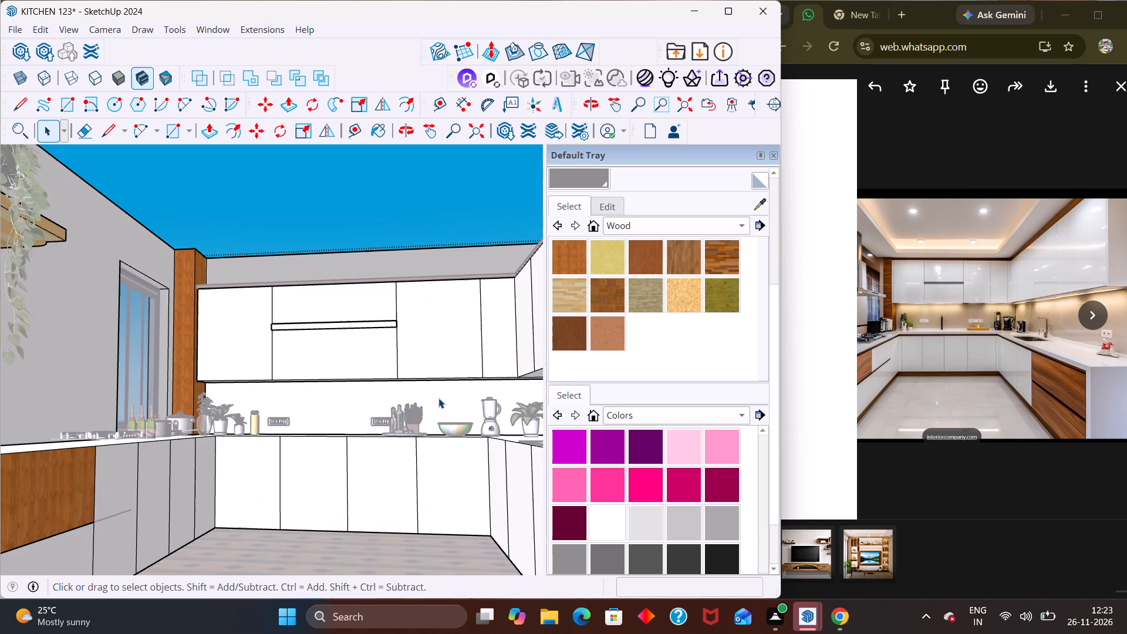
click(438, 398)
key(space)
click(303, 181)
double_click(326, 354)
triple_click(329, 410)
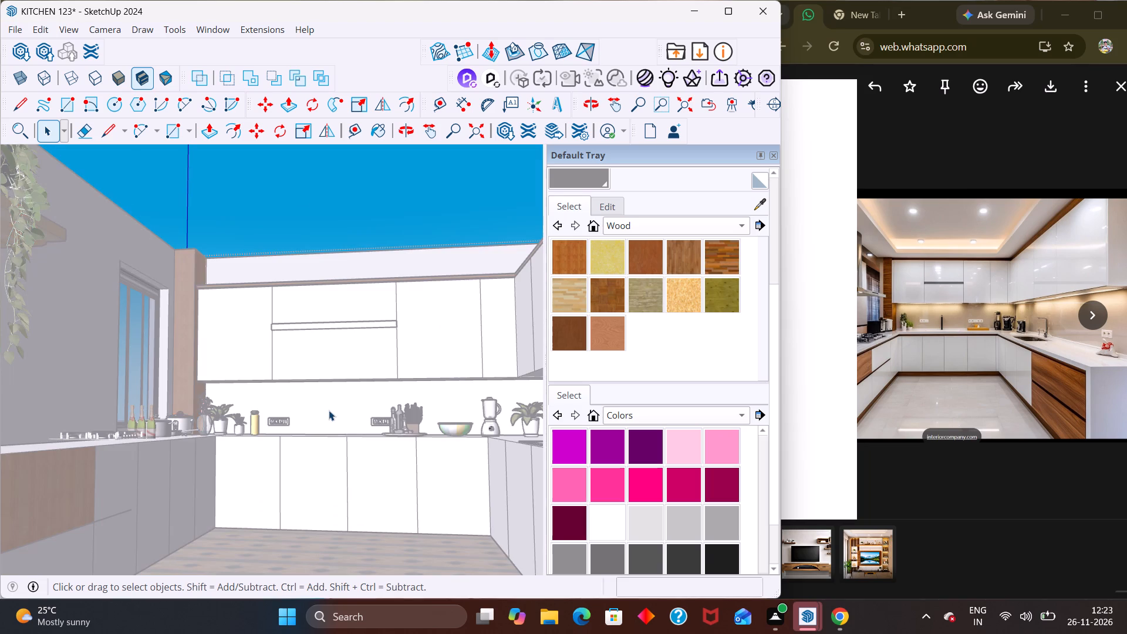
click(578, 551)
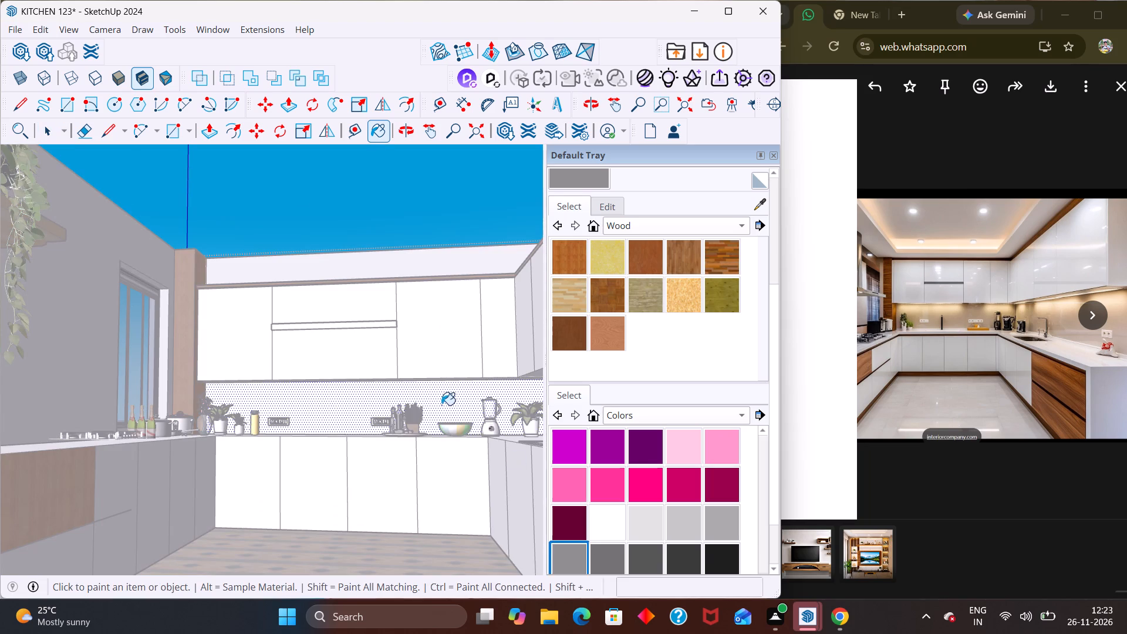
click(325, 405)
key(space)
click(409, 224)
scroll(287, 325, down, 5)
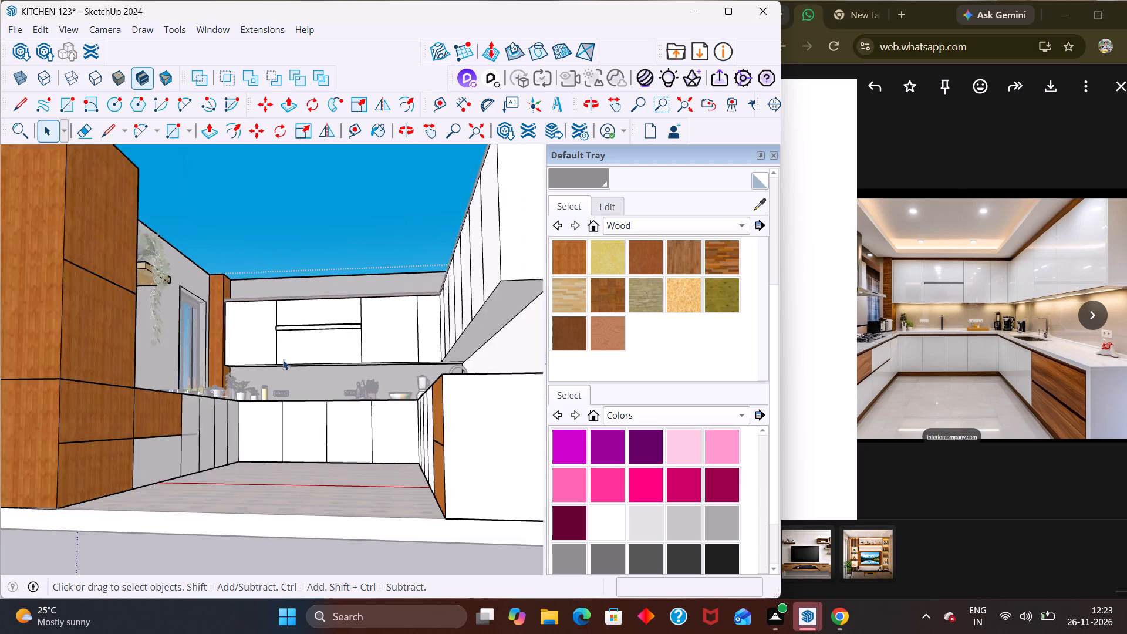
scroll(283, 360, down, 3)
click(362, 228)
Examine the whole kitchen from several angles to review the grey walls, backsplash and window reveal.
middle_drag(335, 336, 367, 413)
click(355, 268)
click(374, 211)
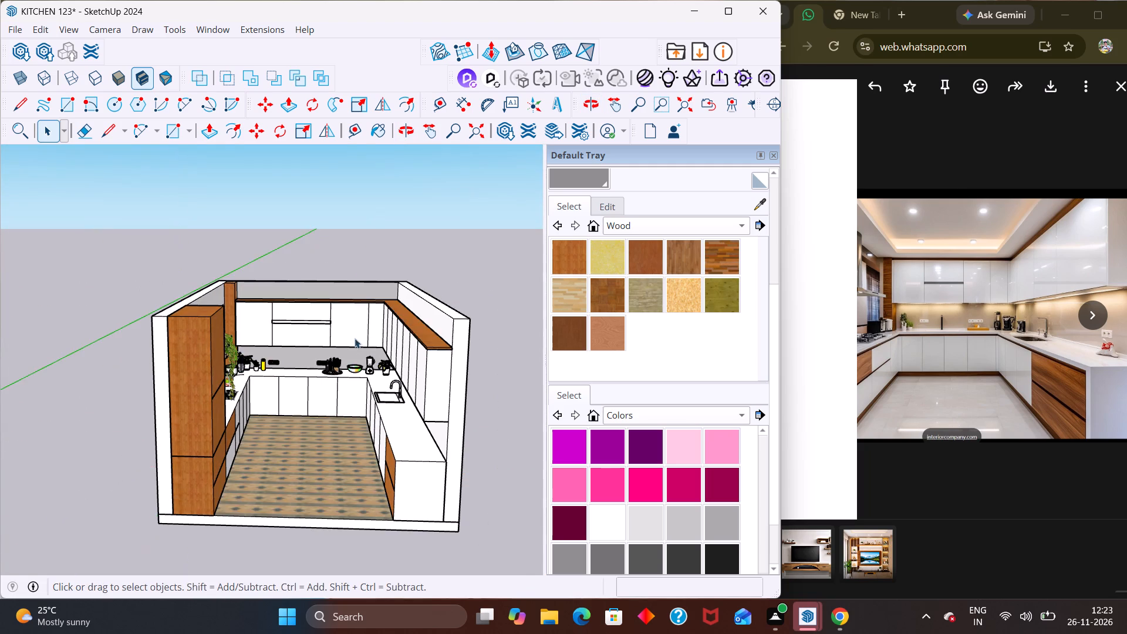
middle_drag(337, 416, 336, 363)
scroll(350, 384, up, 1)
middle_drag(378, 386, 272, 442)
scroll(297, 439, down, 4)
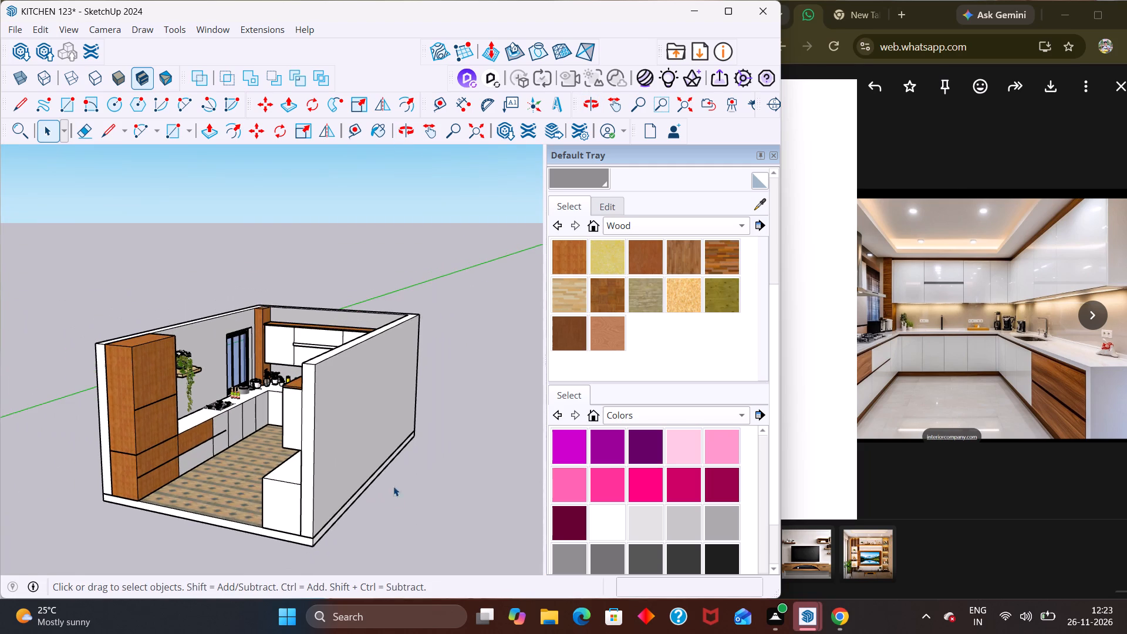
scroll(229, 323, up, 3)
scroll(242, 316, down, 1)
scroll(244, 316, up, 4)
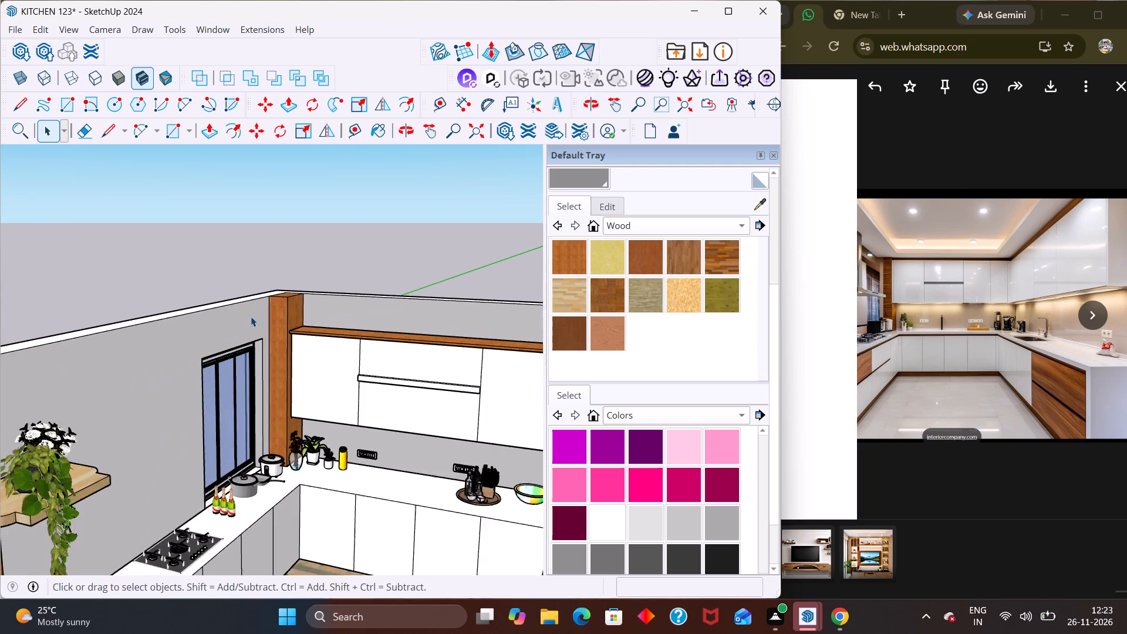
Open the kitchen group and paint the sink-side wall medium grey, both above the upper cabinets and on the backsplash.
scroll(251, 316, up, 3)
middle_drag(225, 370, 241, 501)
scroll(241, 497, up, 7)
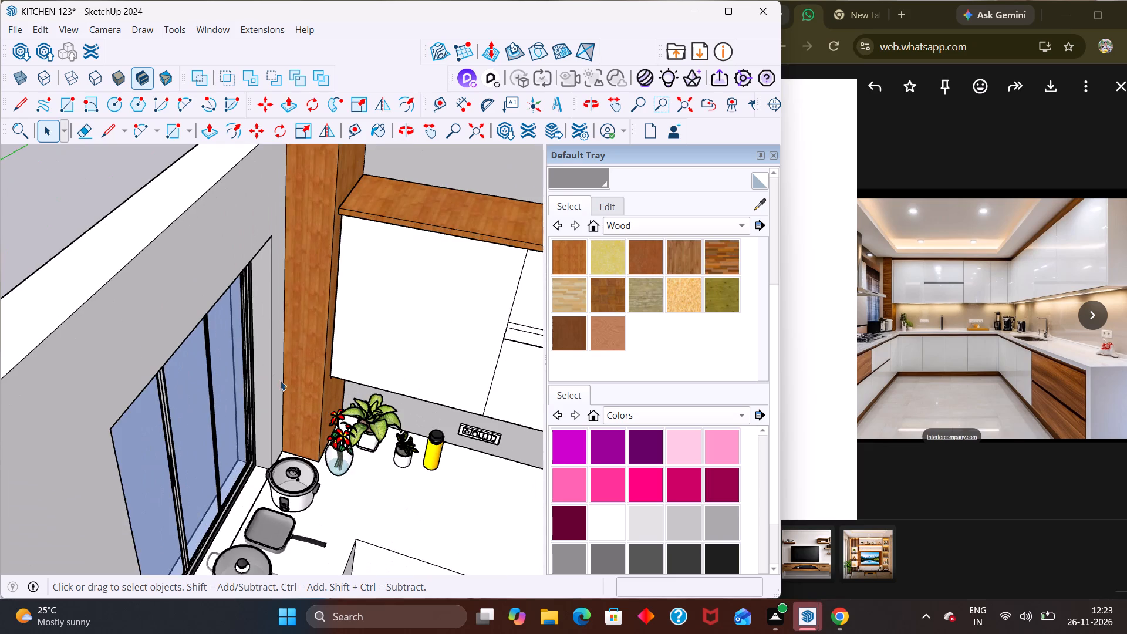
middle_drag(275, 384, 257, 336)
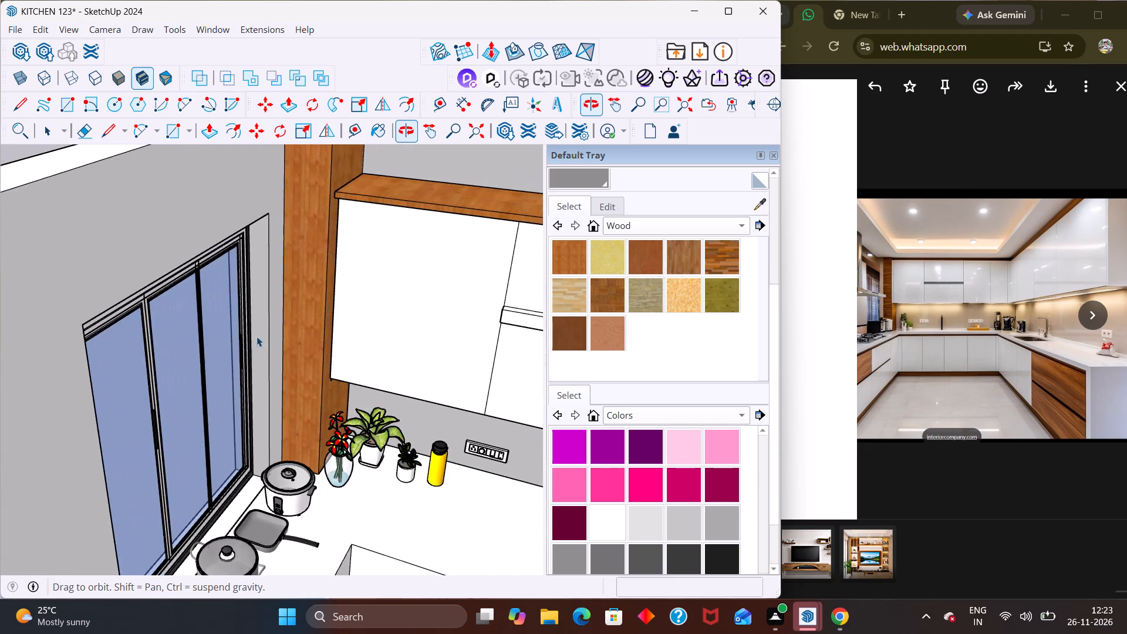
middle_drag(257, 336, 257, 336)
scroll(247, 326, down, 20)
middle_drag(285, 371, 539, 339)
scroll(535, 346, up, 4)
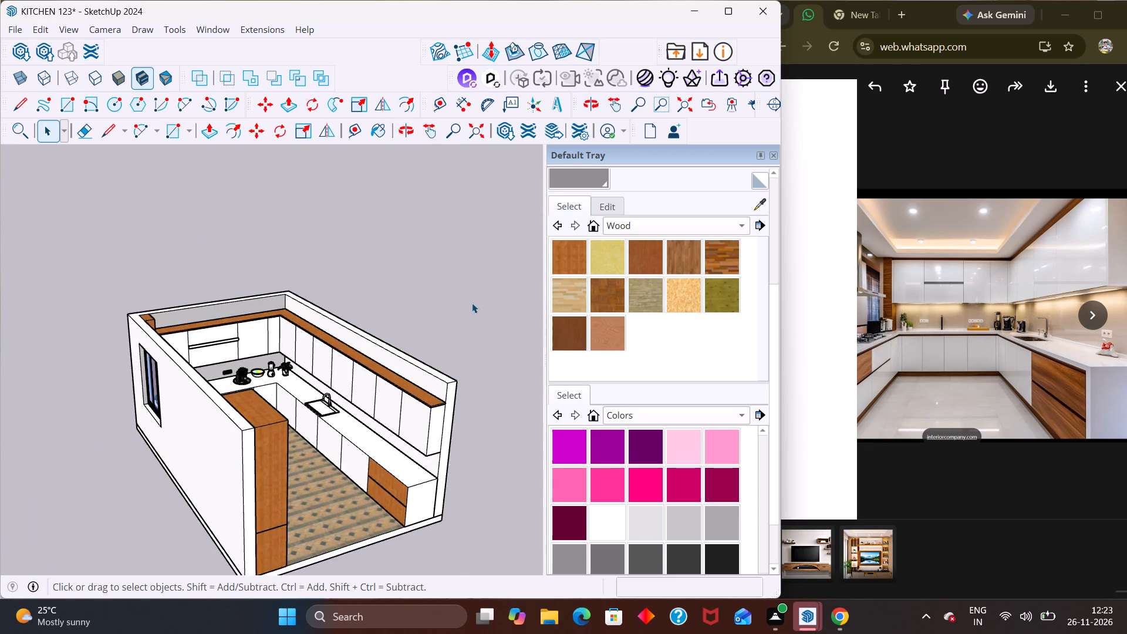
scroll(472, 303, up, 3)
double_click(376, 363)
scroll(376, 363, up, 4)
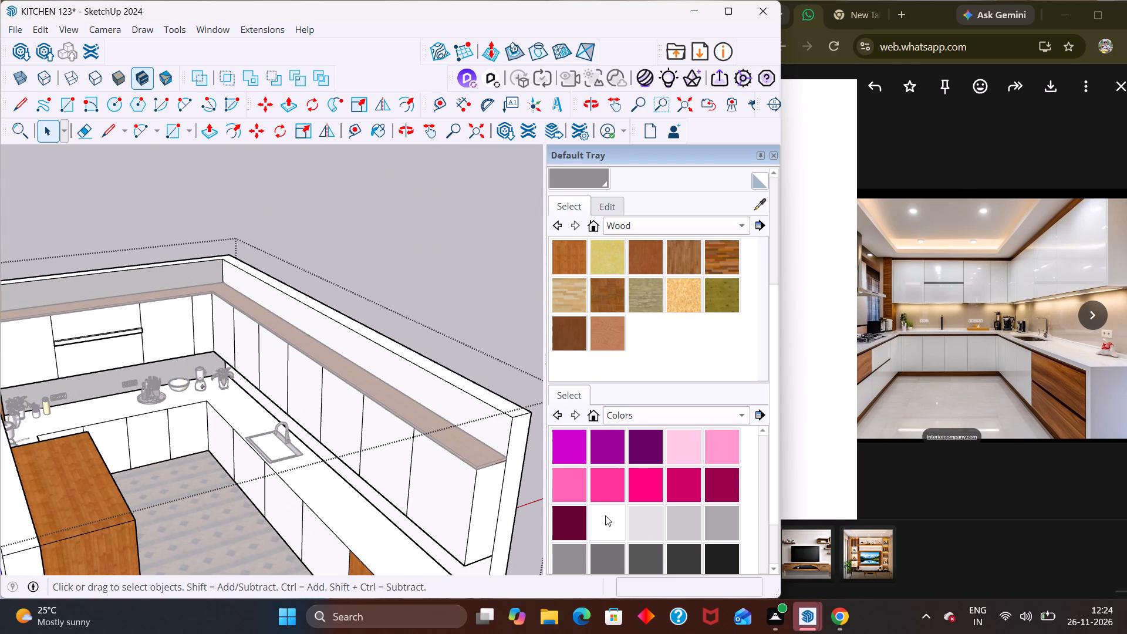
click(567, 552)
click(460, 403)
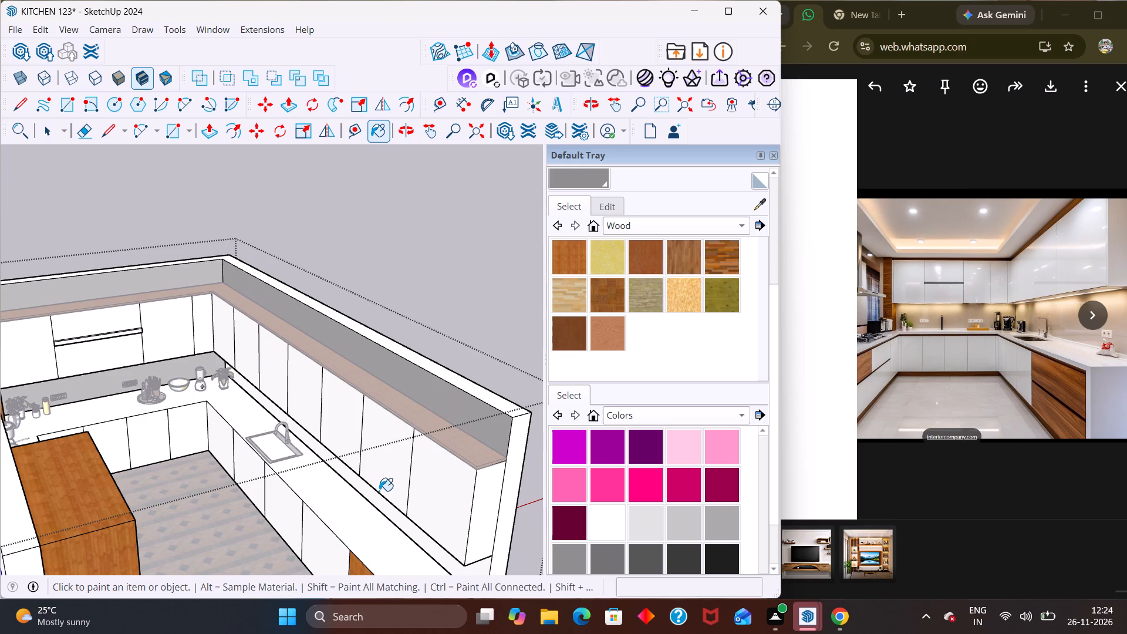
middle_drag(392, 488, 448, 327)
click(453, 390)
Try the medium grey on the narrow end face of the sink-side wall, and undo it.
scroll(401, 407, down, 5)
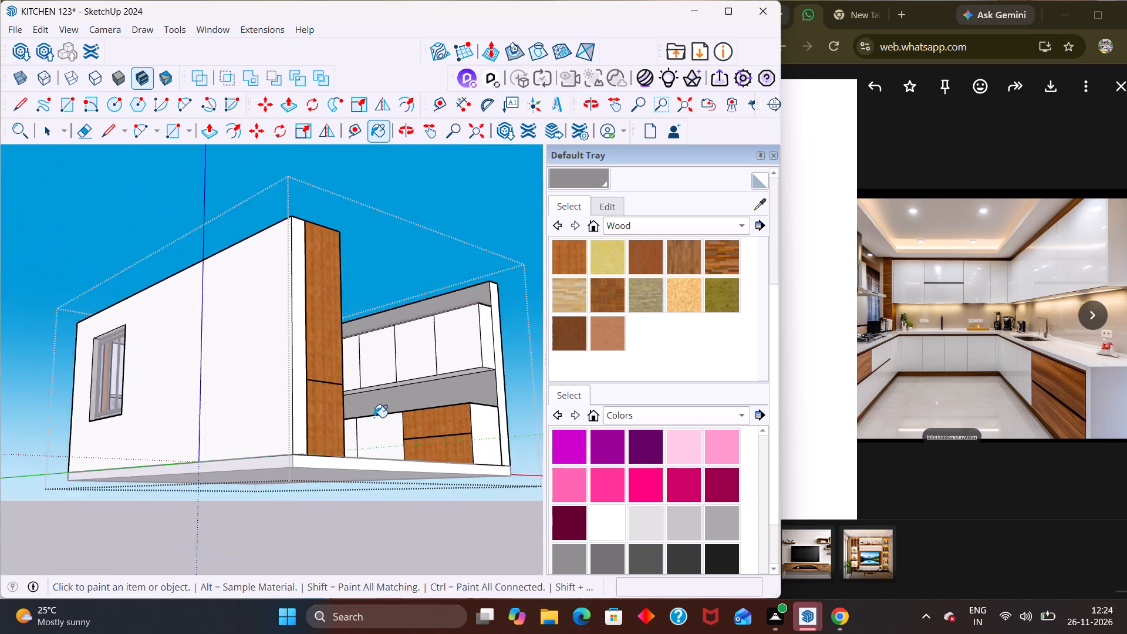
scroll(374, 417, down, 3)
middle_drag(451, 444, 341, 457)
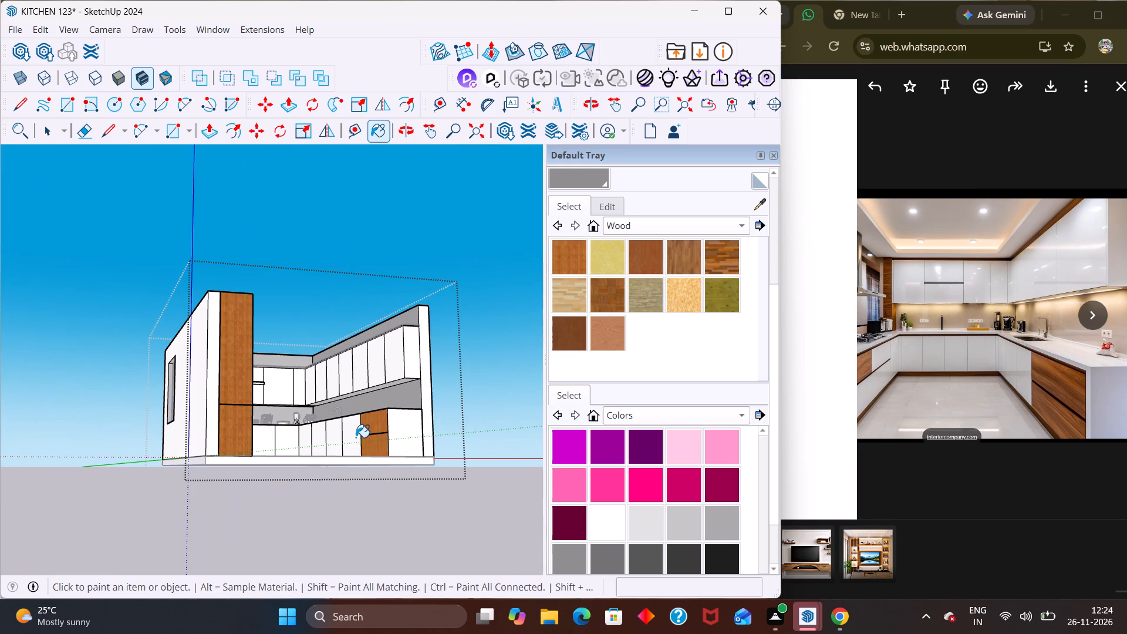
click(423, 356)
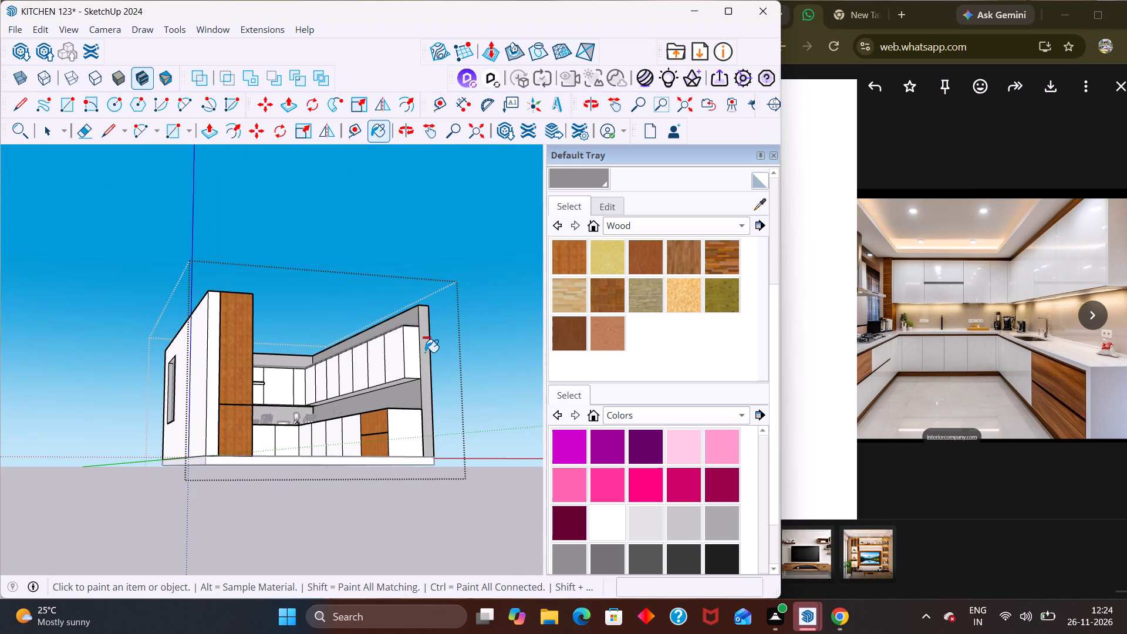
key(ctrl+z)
Close the kitchen group and examine the painted walls and cabinets from several angles.
key(space)
click(385, 244)
middle_drag(436, 322, 457, 486)
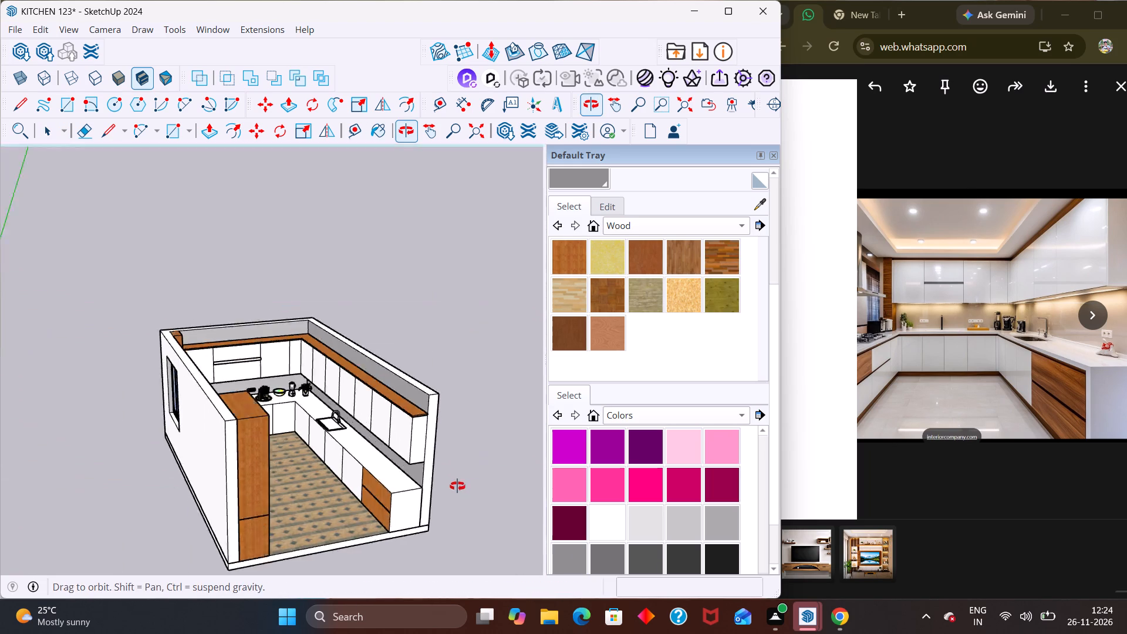
middle_drag(457, 486, 450, 487)
middle_drag(359, 446, 276, 344)
scroll(288, 386, up, 4)
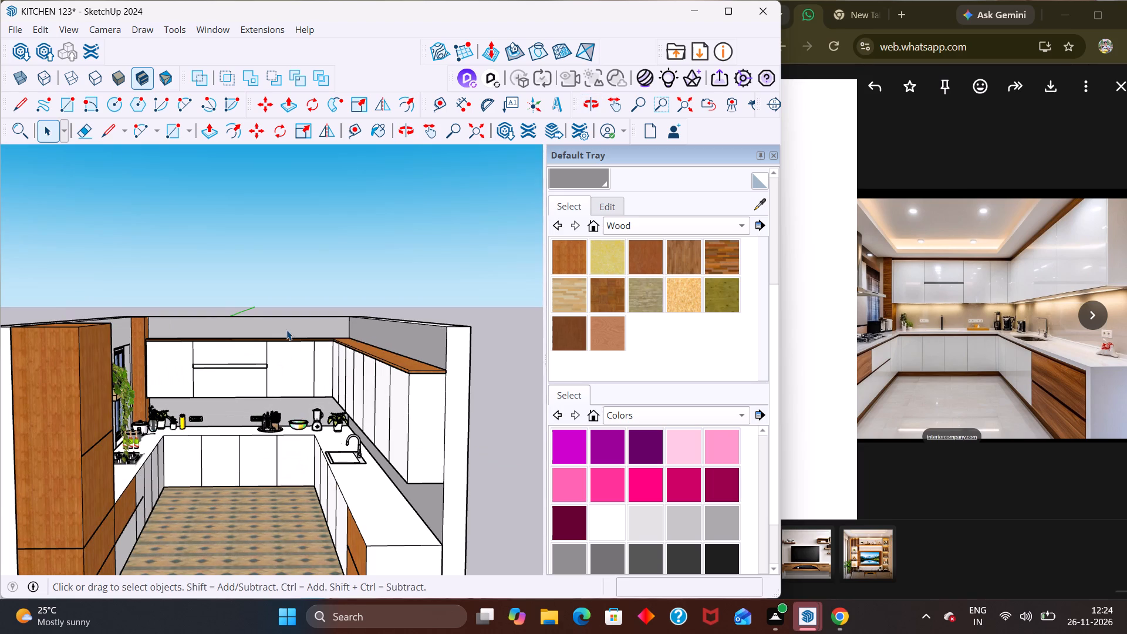
middle_drag(291, 330, 347, 332)
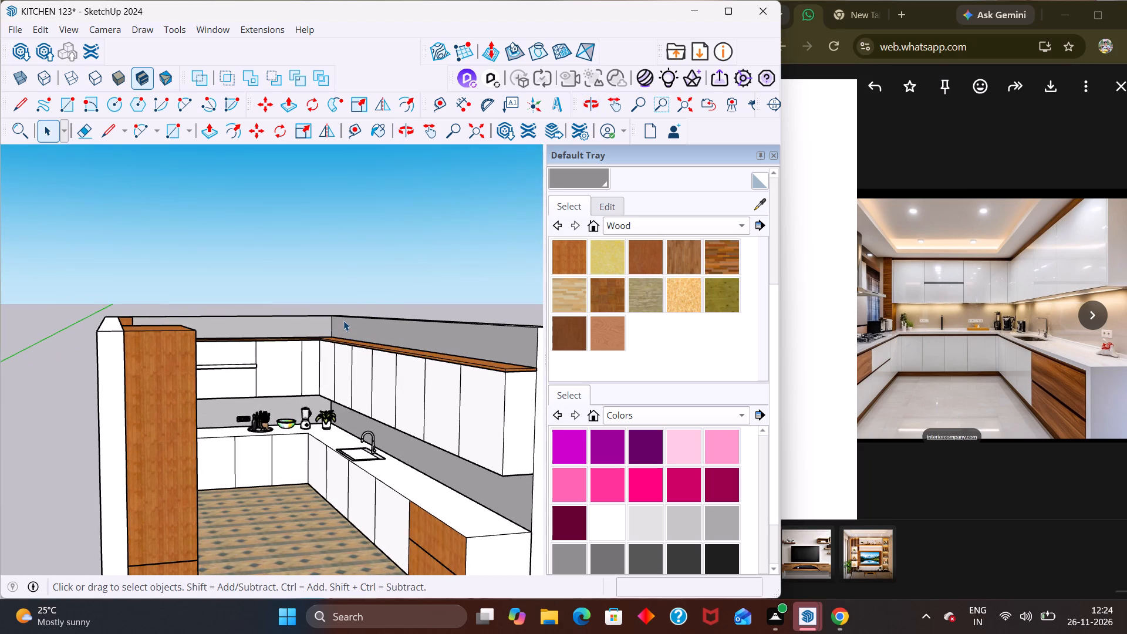
scroll(352, 331, down, 9)
middle_drag(389, 426, 264, 455)
scroll(252, 380, up, 5)
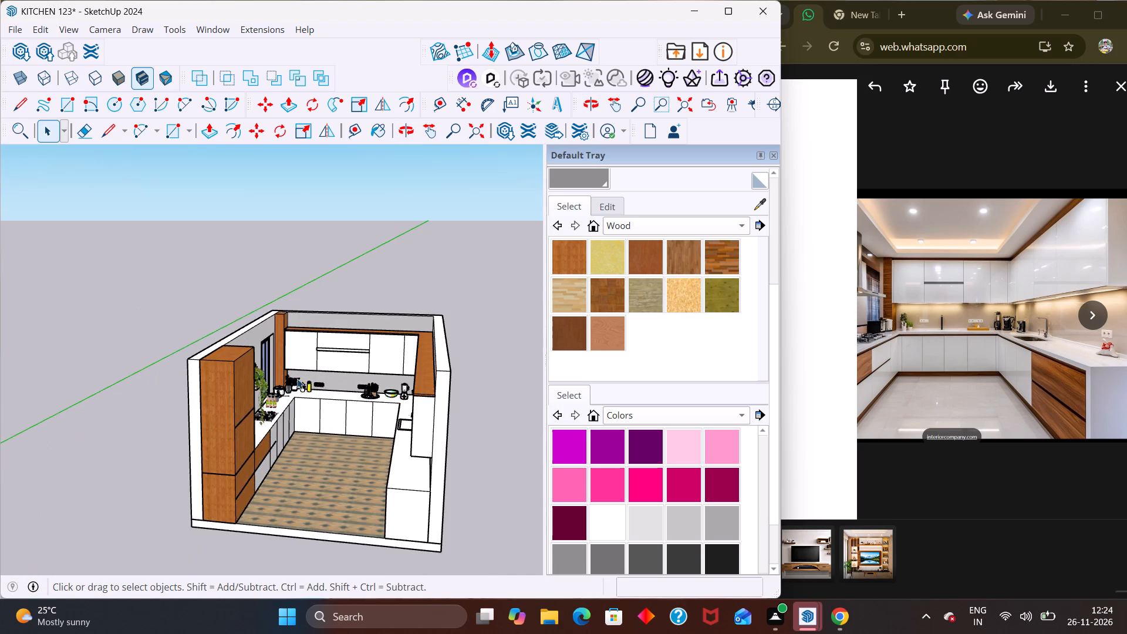
middle_drag(323, 352, 114, 465)
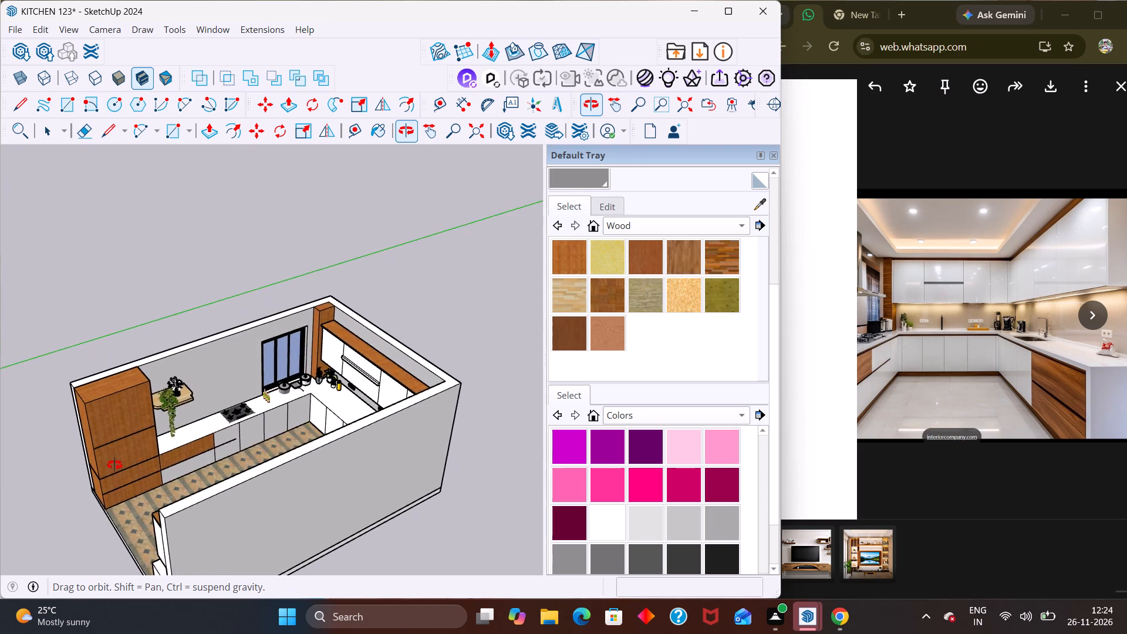
middle_drag(114, 465, 126, 387)
Examine the window wall, its wooden shelf and the trailing potted plant up close.
scroll(126, 388, up, 3)
middle_drag(259, 393, 99, 379)
scroll(103, 379, up, 1)
middle_drag(210, 350, 173, 584)
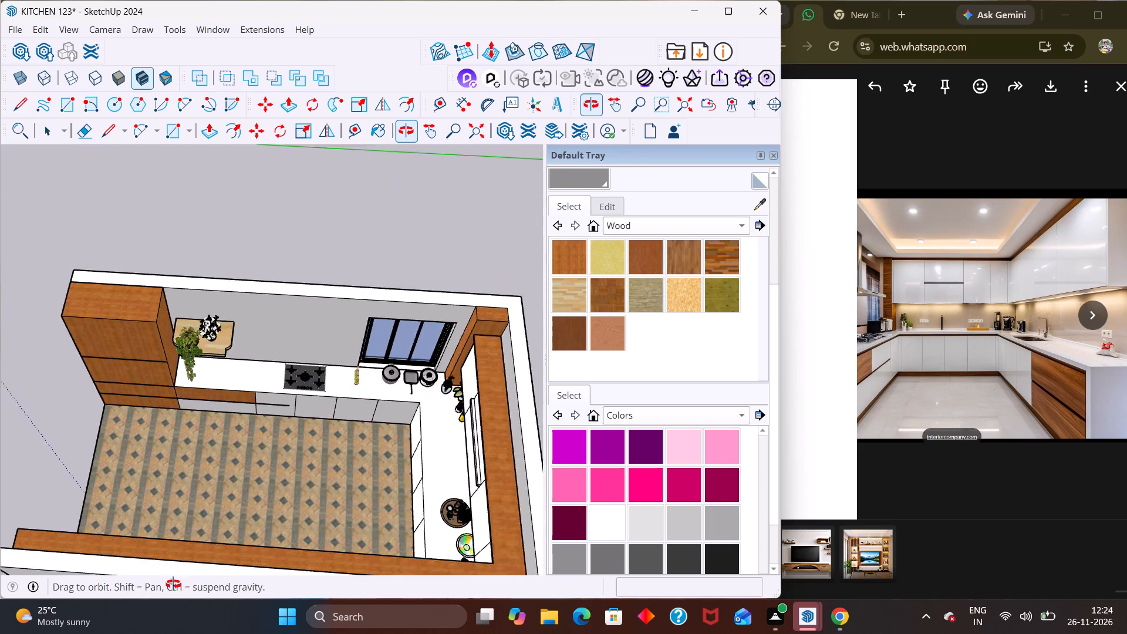
middle_drag(173, 584, 204, 355)
scroll(200, 362, up, 9)
middle_drag(203, 485, 186, 572)
scroll(188, 550, down, 2)
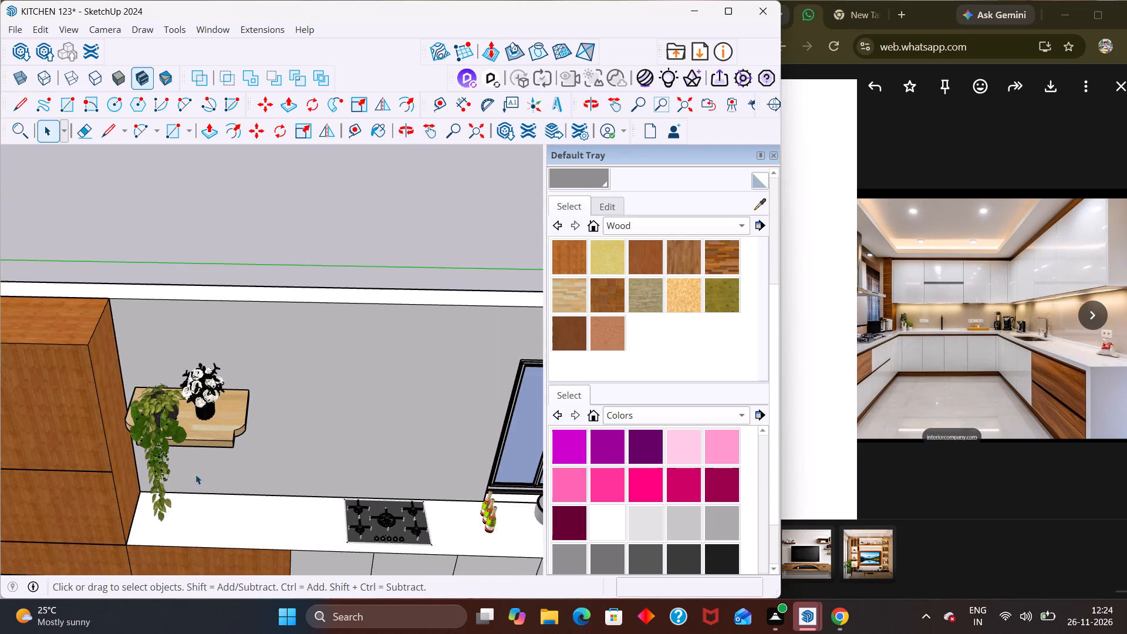
middle_drag(195, 470, 177, 584)
scroll(185, 423, up, 9)
middle_drag(164, 480, 119, 414)
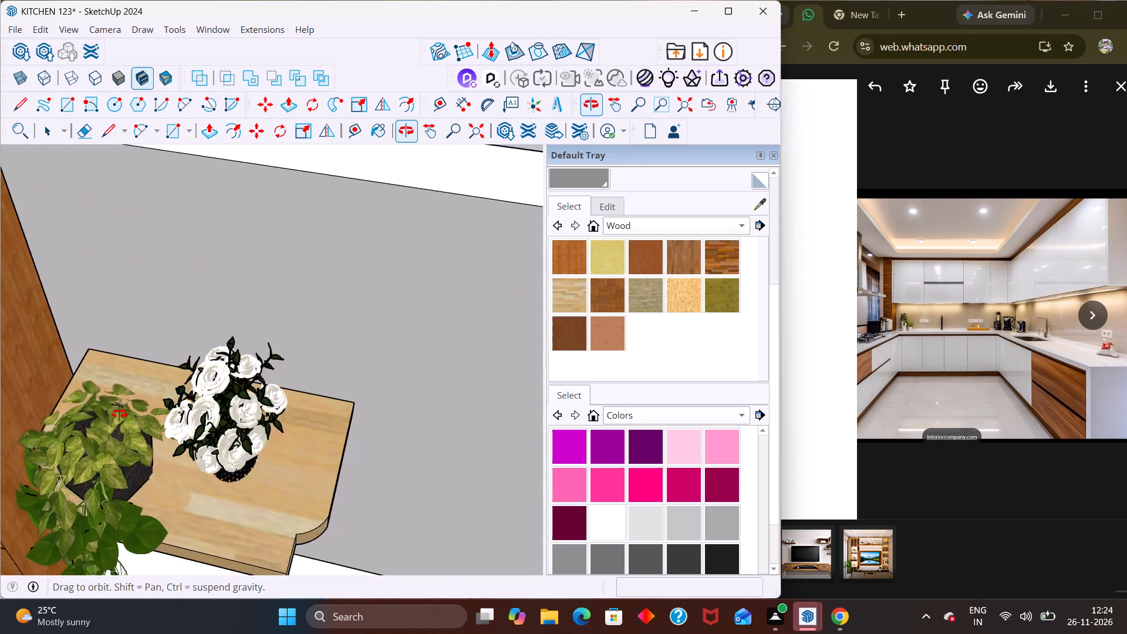
middle_drag(119, 414, 94, 340)
scroll(95, 349, up, 1)
scroll(63, 415, up, 16)
scroll(177, 369, down, 2)
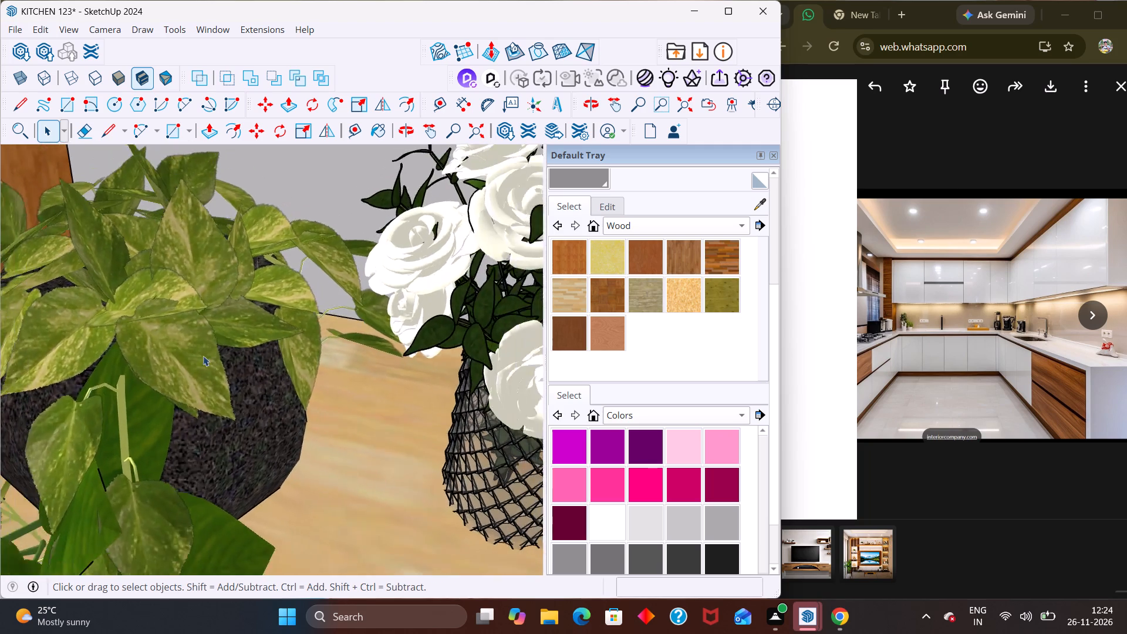
scroll(203, 356, down, 10)
scroll(161, 380, up, 9)
middle_drag(208, 275, 218, 363)
scroll(217, 315, up, 7)
scroll(178, 260, down, 11)
middle_drag(254, 275, 160, 241)
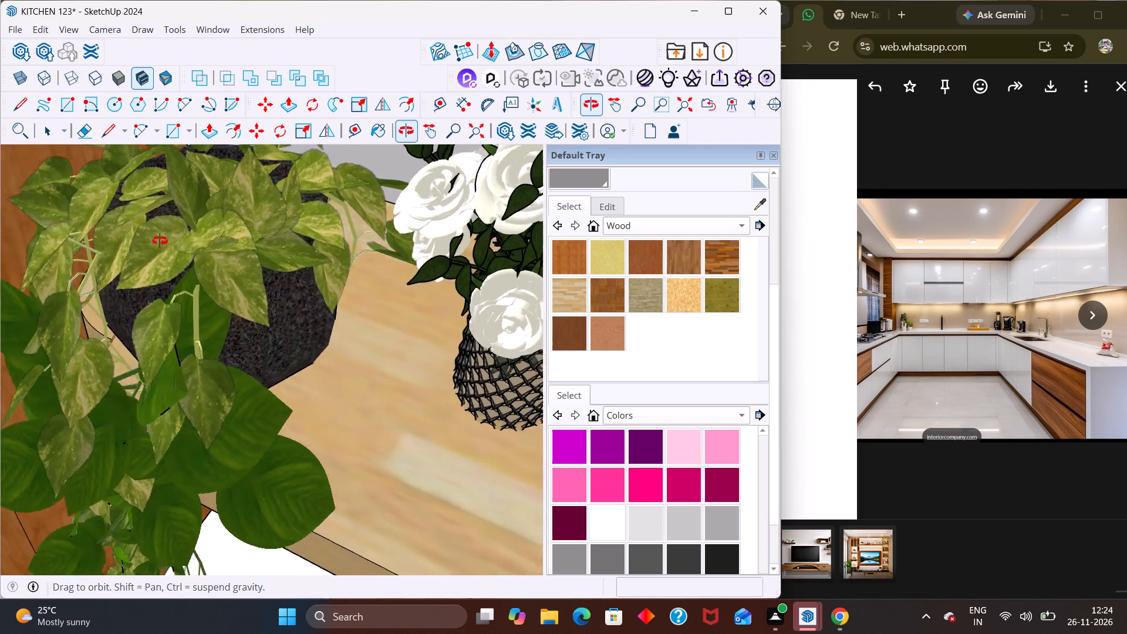
middle_drag(160, 241, 104, 230)
Inspect the vase of white roses on the shelf up close, and return to a view of the whole kitchen.
scroll(104, 233, down, 10)
scroll(267, 232, up, 8)
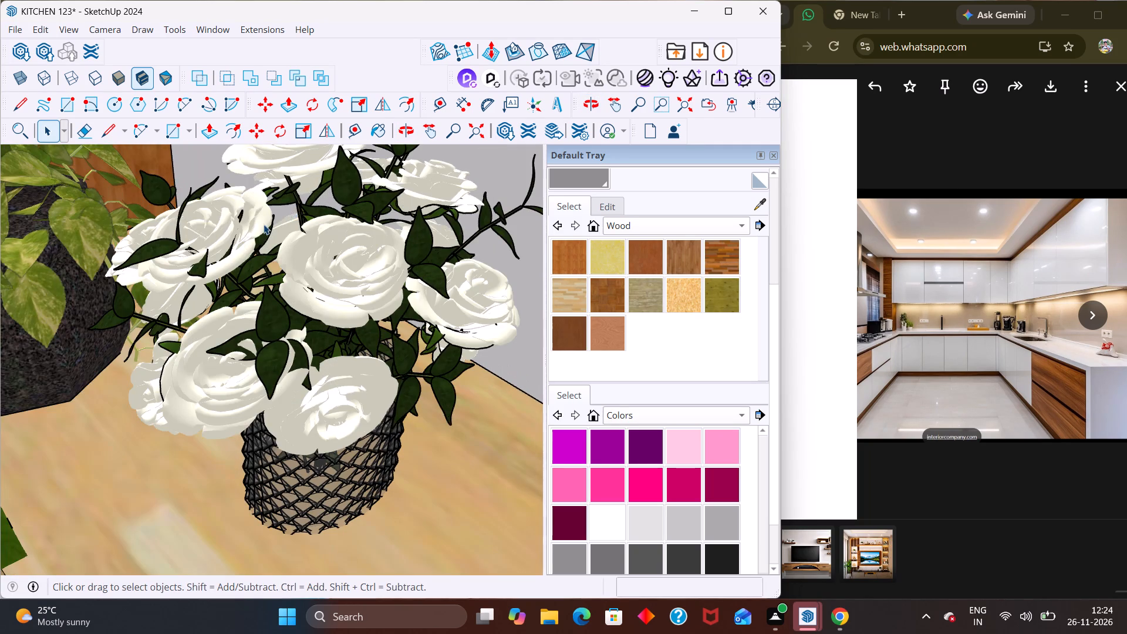
scroll(250, 241, down, 2)
middle_drag(212, 274, 350, 214)
scroll(279, 271, up, 1)
middle_drag(212, 366, 227, 339)
scroll(222, 317, down, 1)
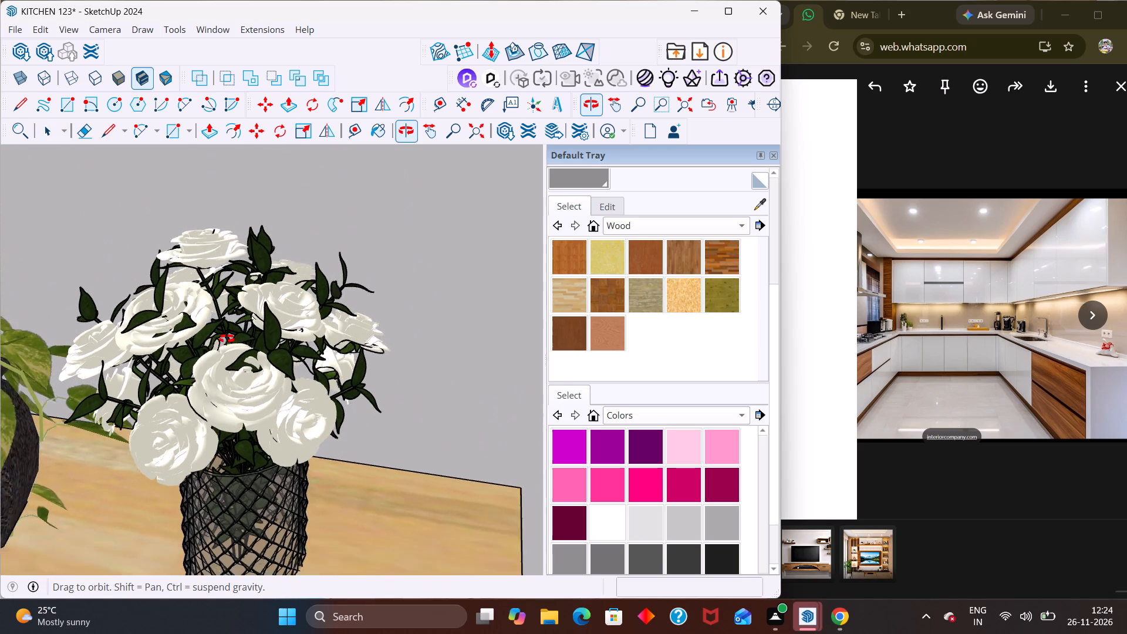
middle_drag(227, 339, 227, 340)
scroll(229, 326, down, 6)
middle_drag(214, 369, 534, 288)
middle_drag(482, 299, 522, 311)
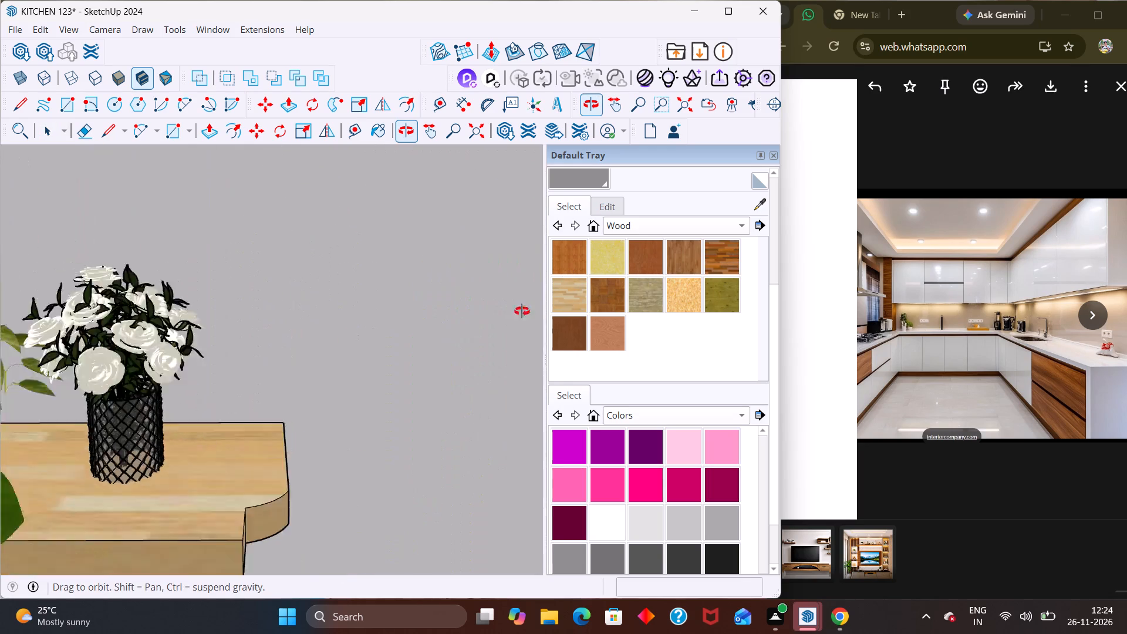
middle_drag(522, 311, 581, 303)
scroll(329, 303, down, 9)
key(shift+z)
scroll(320, 379, down, 5)
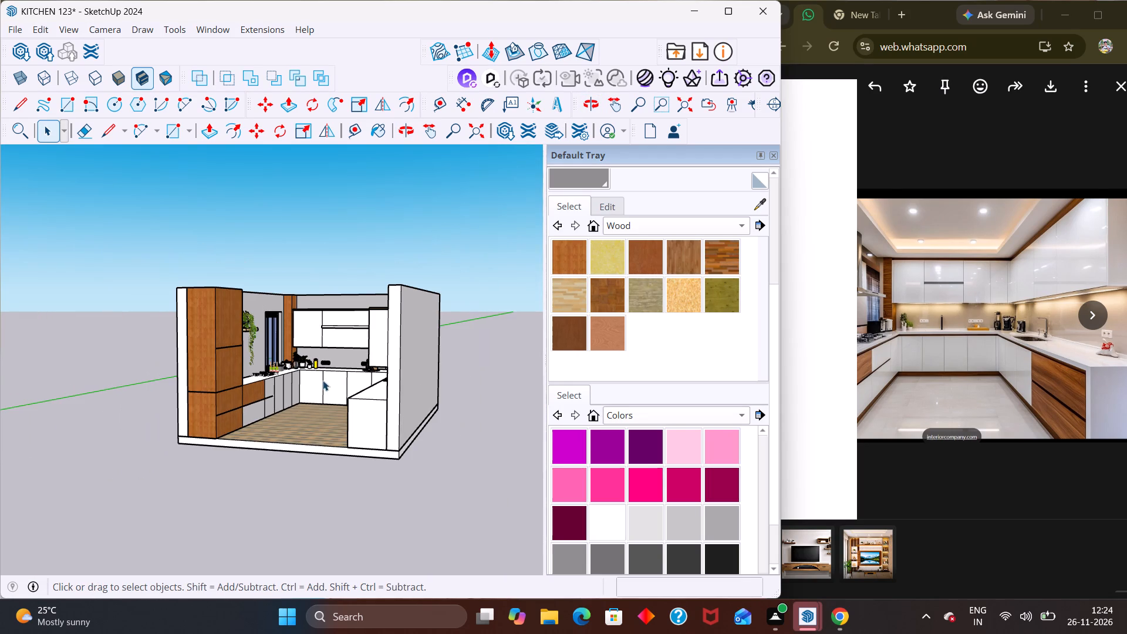
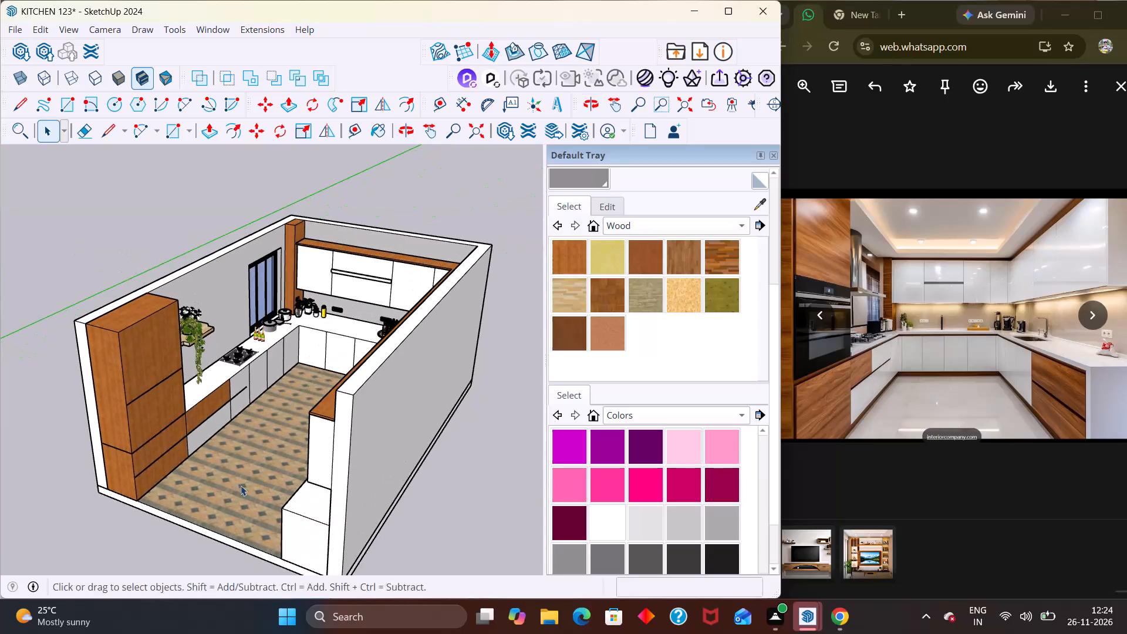
Save the kitchen model.
middle_drag(242, 484, 322, 542)
scroll(288, 518, up, 3)
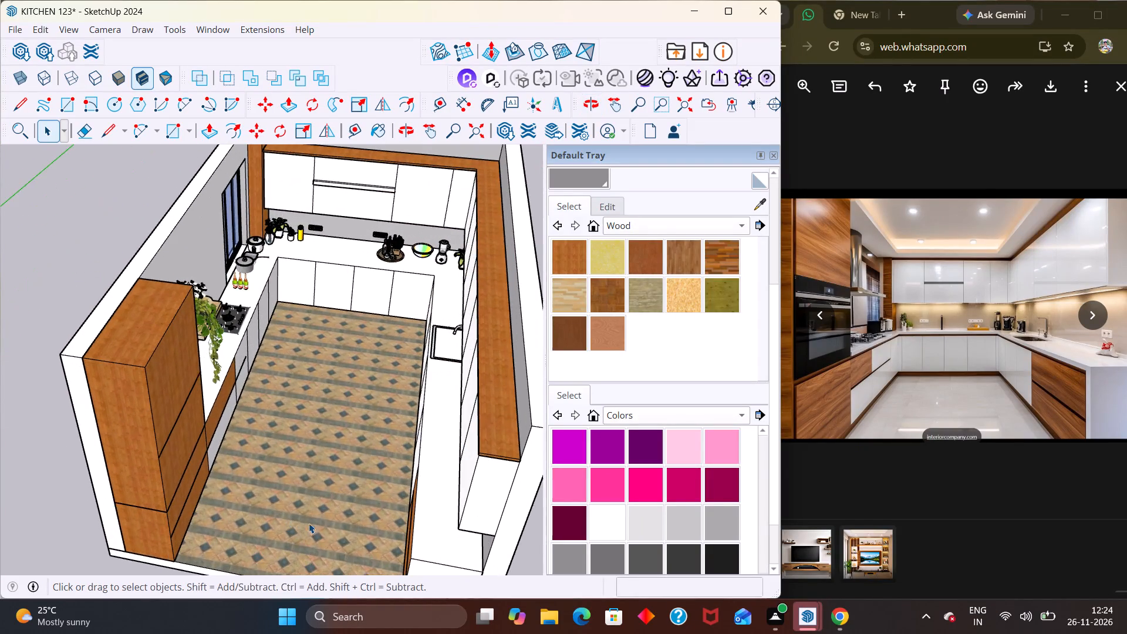
middle_drag(319, 526, 356, 444)
middle_drag(316, 437, 279, 426)
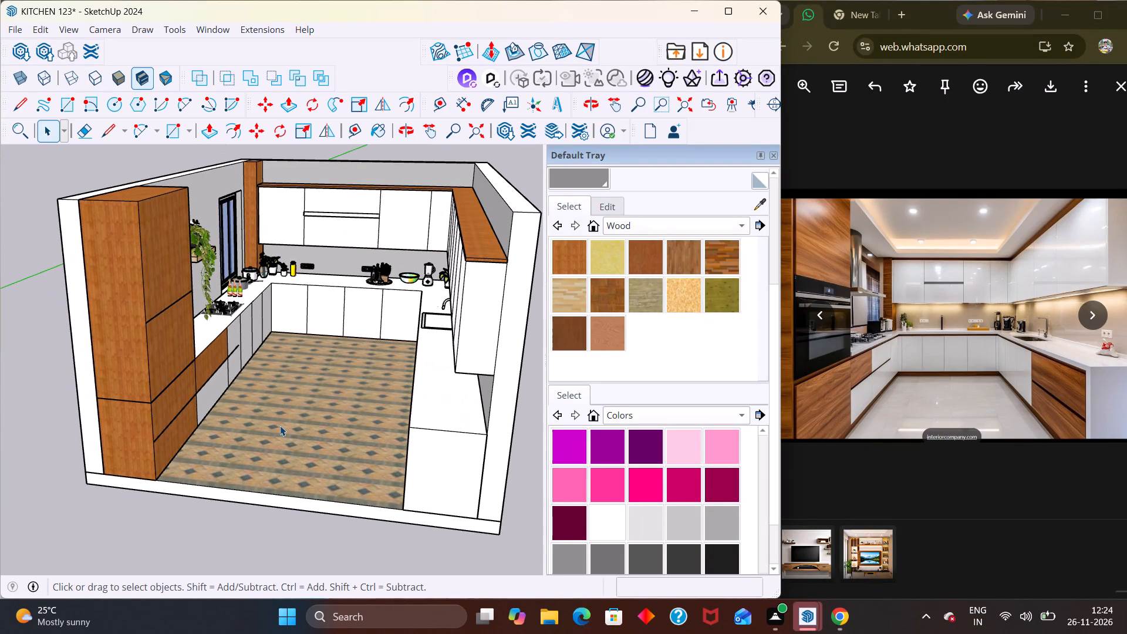
key(ctrl+s)
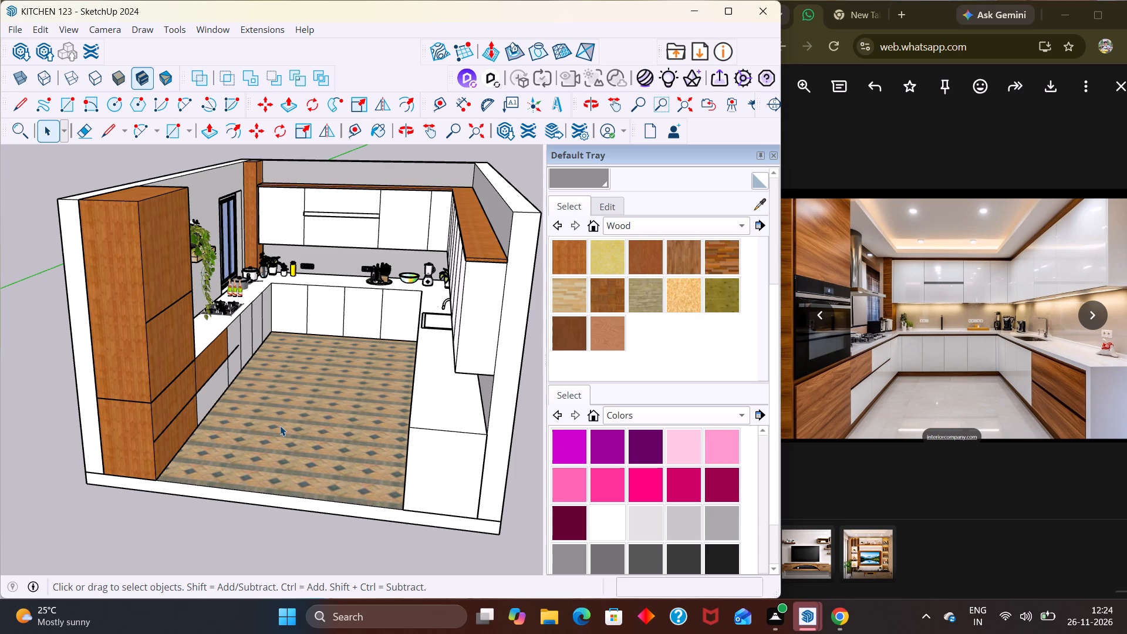
Examine the kitchen's cabinets, counters and sink side from several angles.
scroll(339, 385, down, 4)
middle_drag(389, 380, 532, 397)
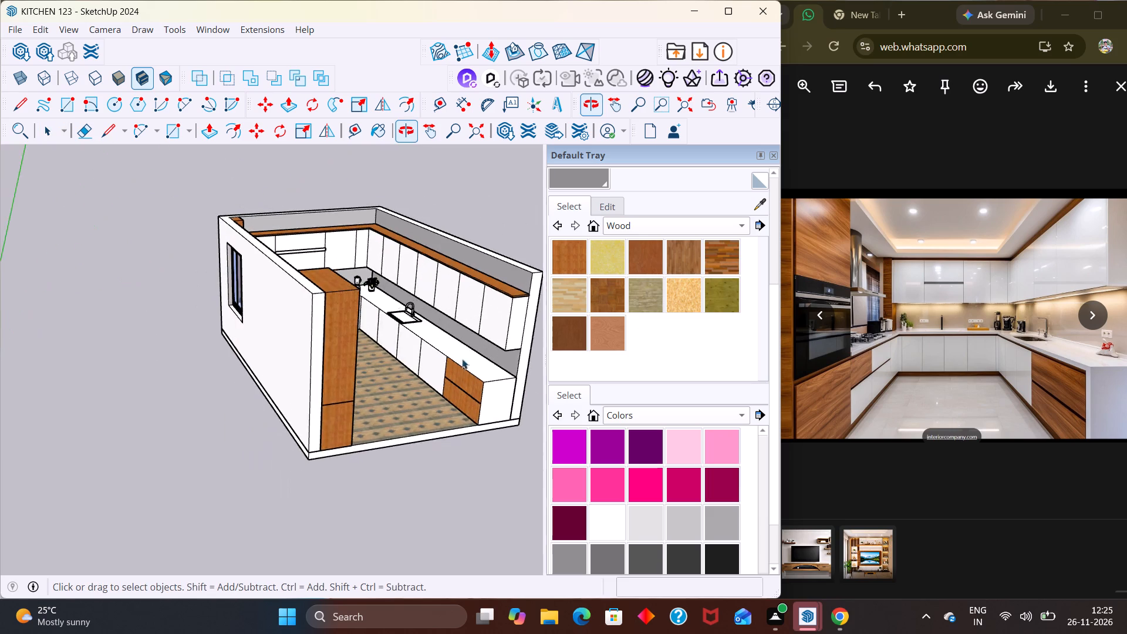
scroll(430, 359, up, 3)
middle_drag(426, 359, 322, 333)
scroll(322, 336, up, 2)
middle_drag(305, 326, 337, 365)
scroll(337, 365, up, 1)
scroll(337, 365, down, 3)
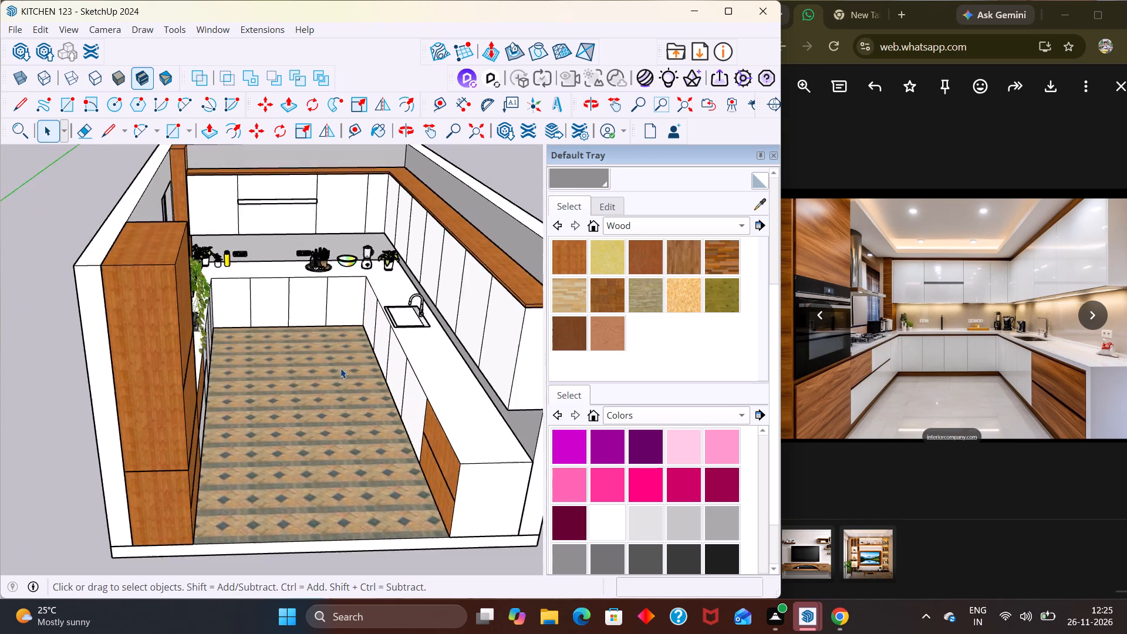
scroll(340, 368, down, 1)
middle_drag(347, 380, 385, 453)
middle_drag(455, 441, 292, 446)
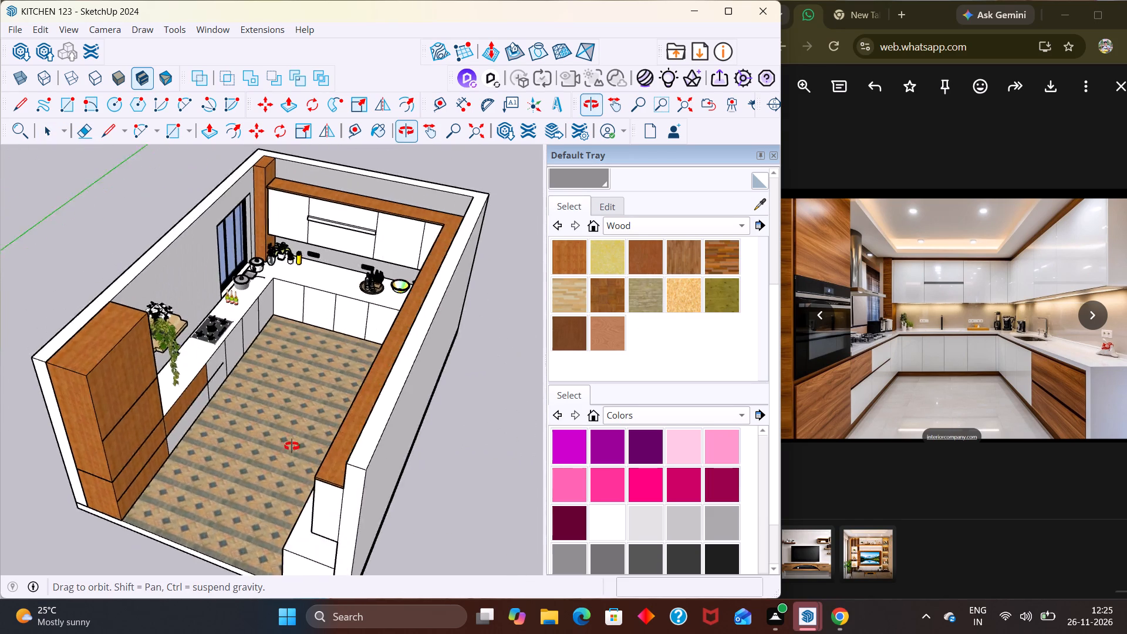
middle_drag(292, 446, 379, 409)
scroll(379, 409, up, 2)
middle_drag(302, 411, 344, 357)
scroll(344, 370, up, 3)
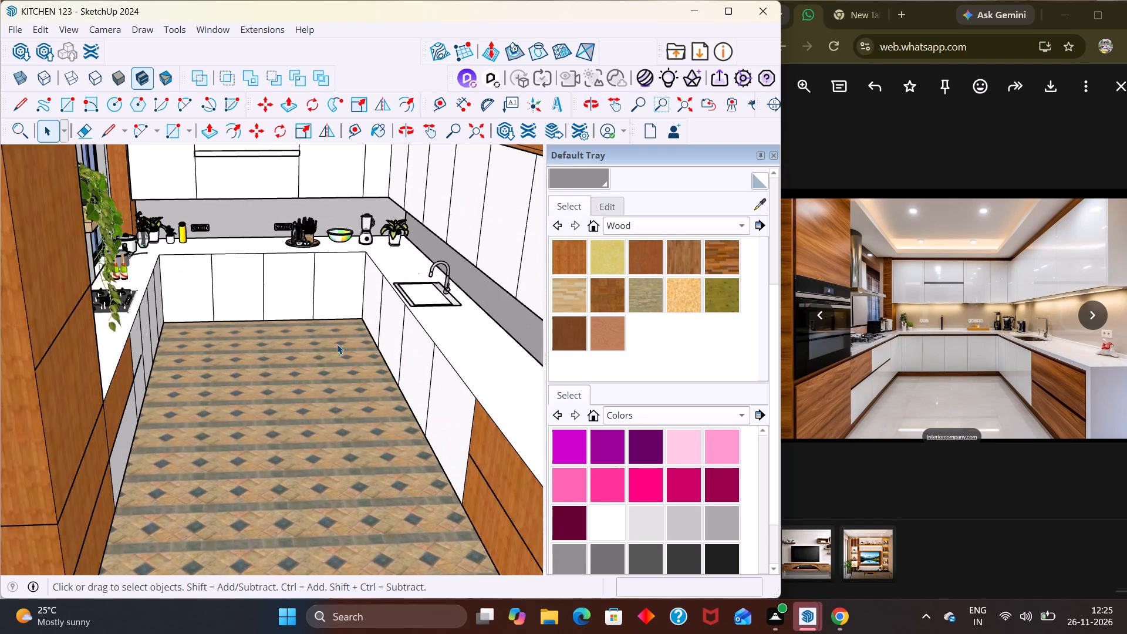
Frame the kitchen interior from its open side and capture a screen snip of the model view.
scroll(336, 346, down, 7)
middle_drag(312, 274, 311, 247)
scroll(311, 249, up, 1)
middle_drag(299, 263, 291, 222)
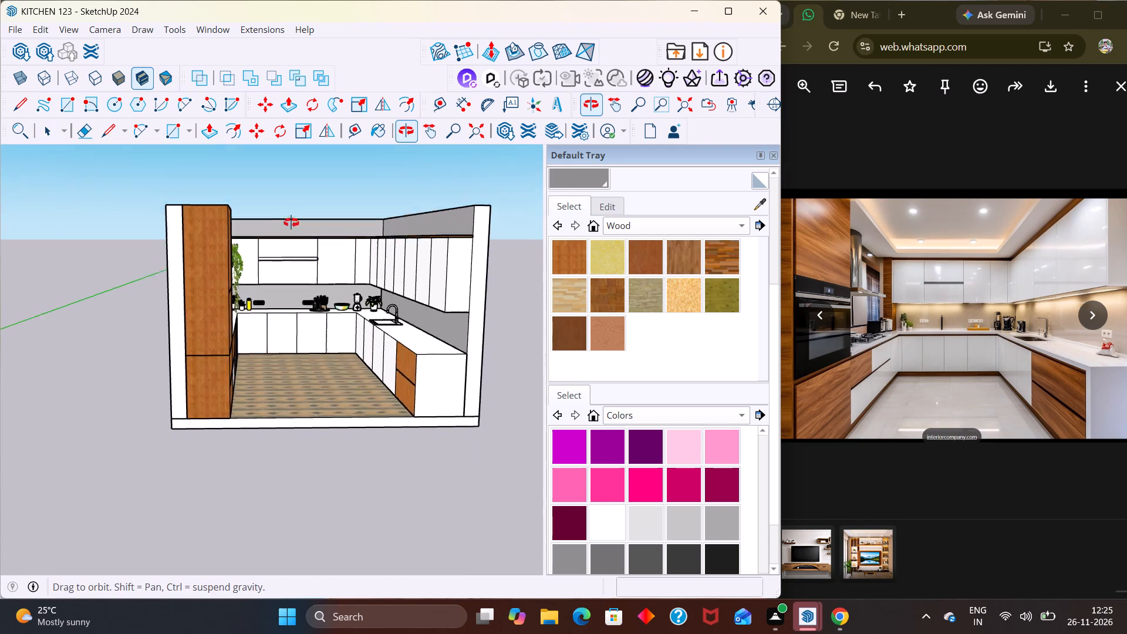
middle_drag(291, 222, 291, 221)
scroll(291, 221, up, 2)
middle_drag(286, 234, 266, 230)
middle_drag(244, 246, 202, 252)
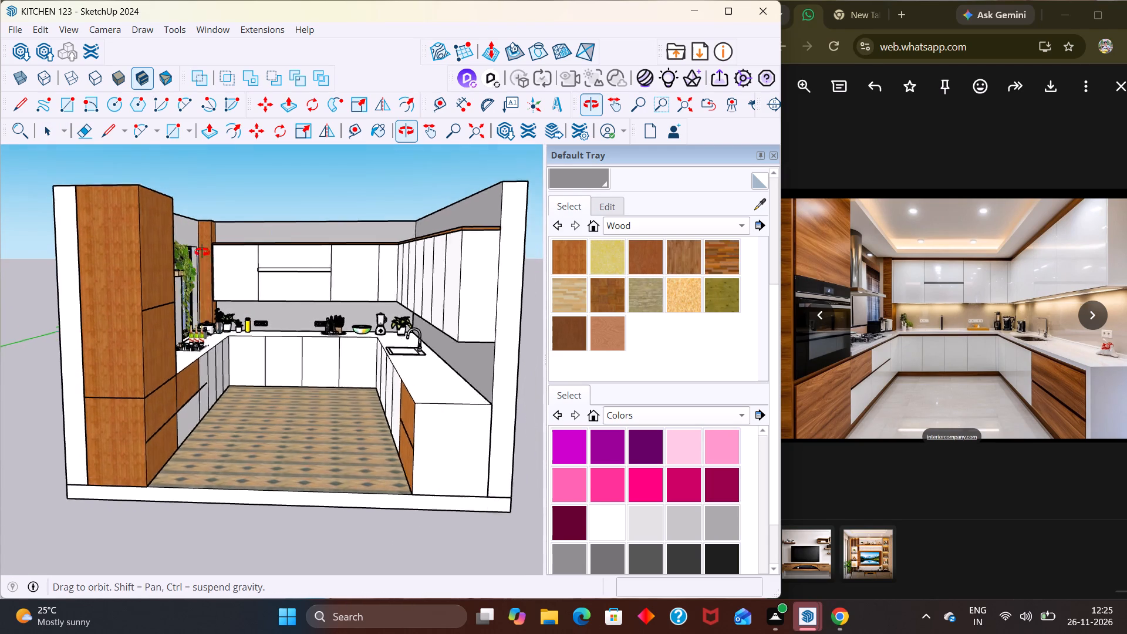
middle_drag(202, 252, 220, 250)
scroll(213, 251, up, 2)
middle_drag(217, 251, 208, 251)
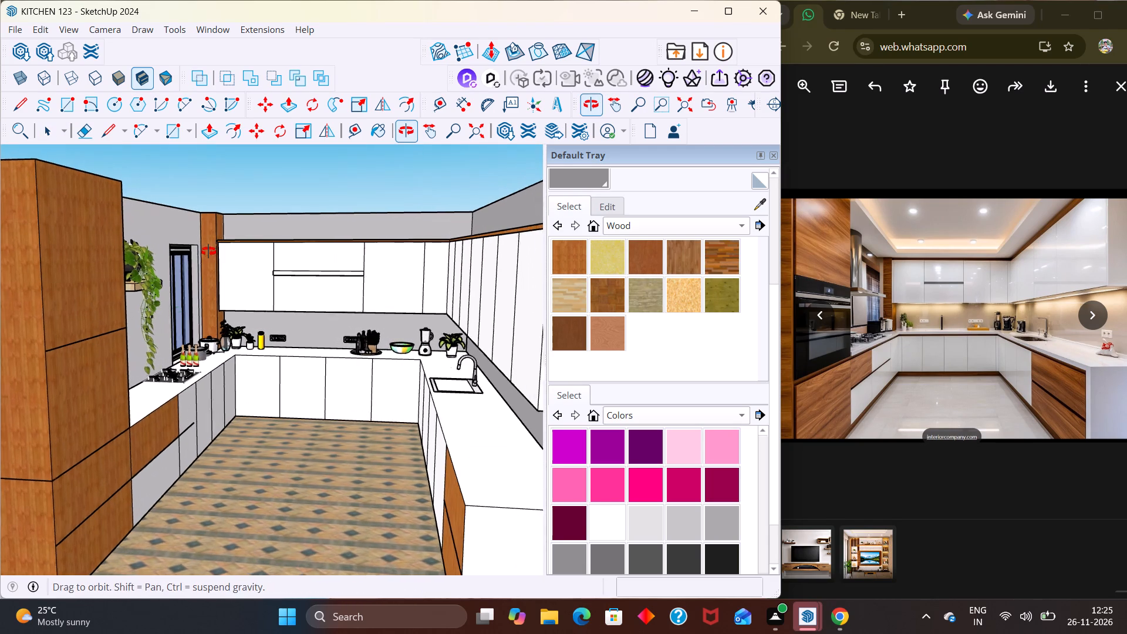
middle_drag(208, 251, 209, 251)
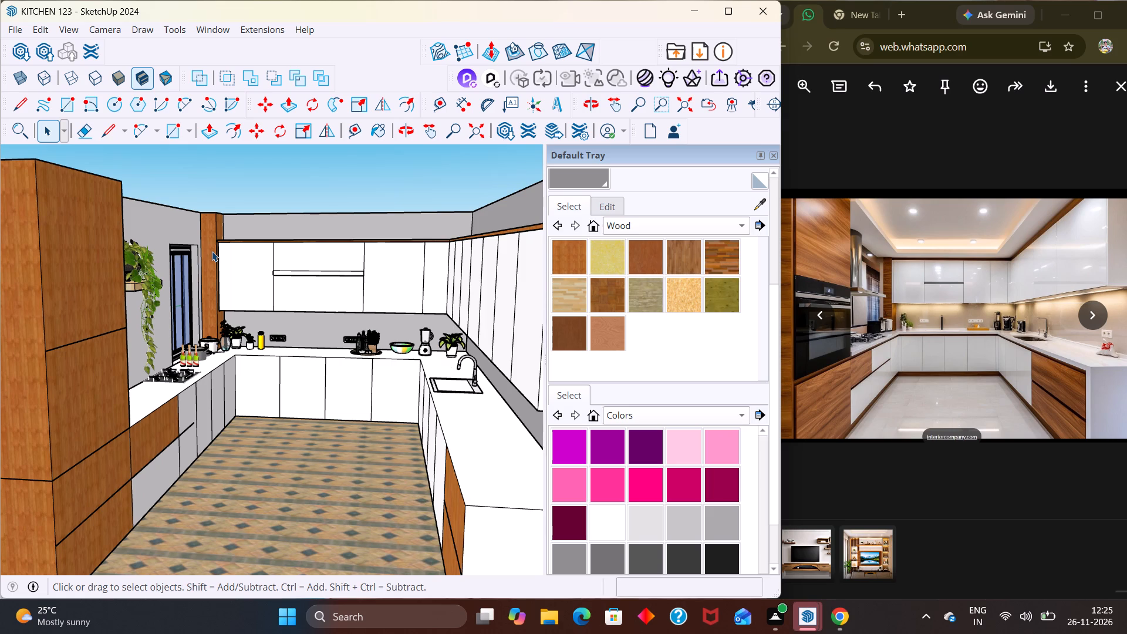
key(shift+super+s)
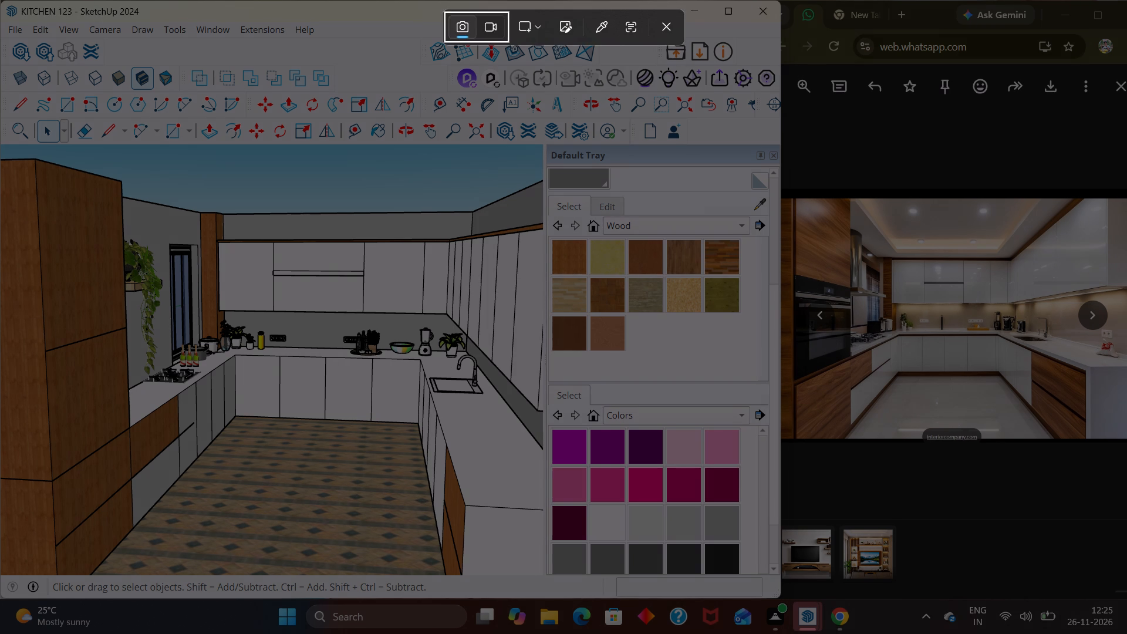
drag(0, 143, 245, 579)
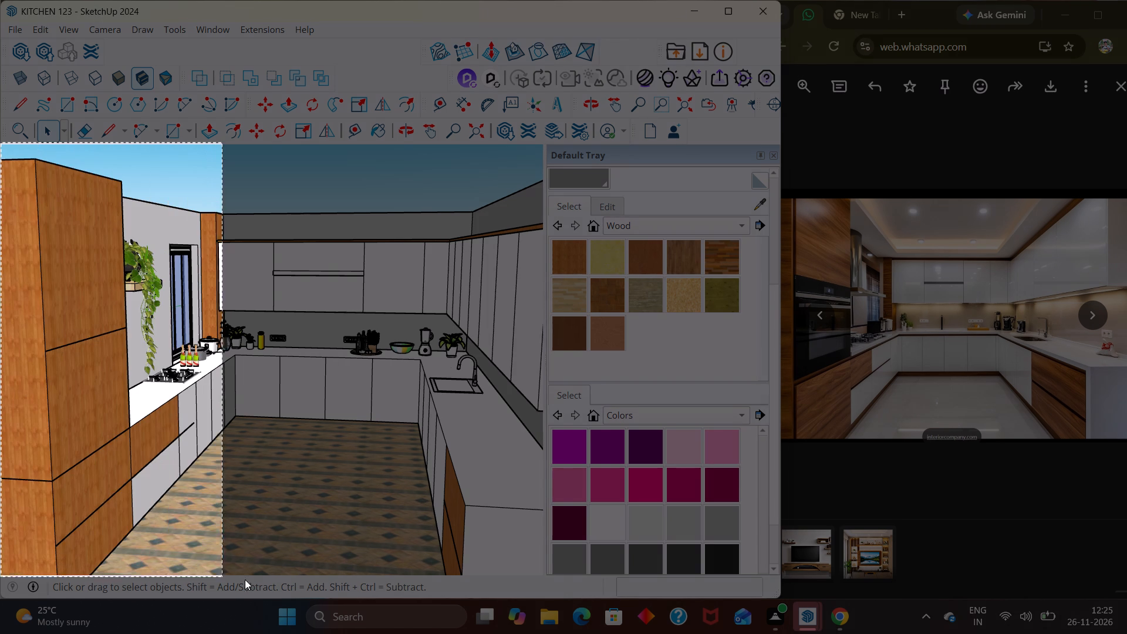
drag(245, 579, 554, 611)
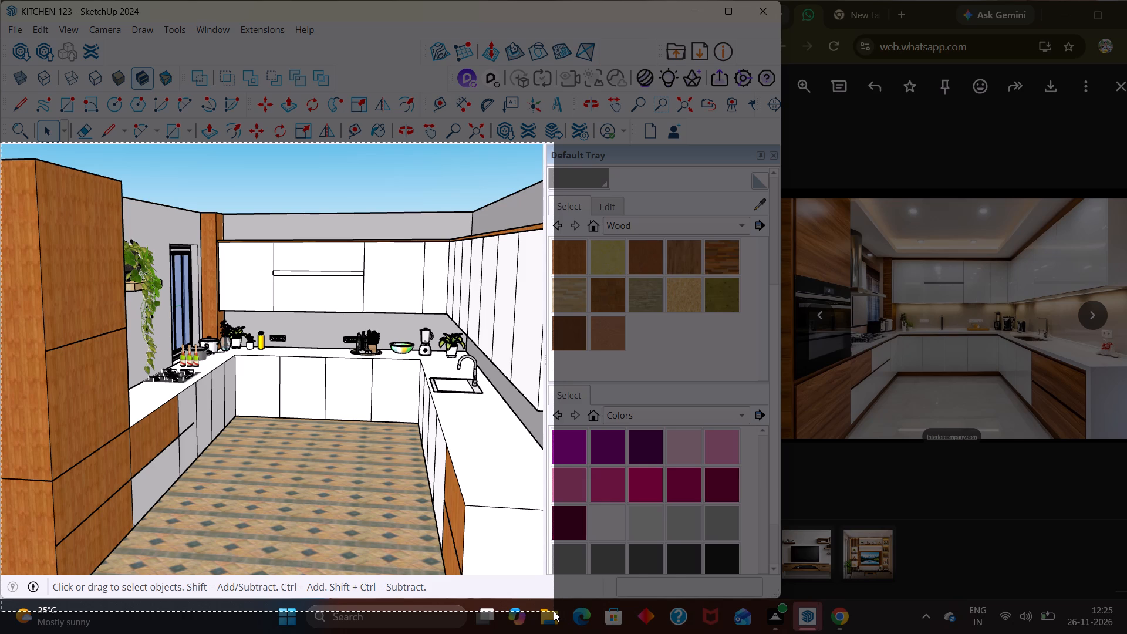
drag(554, 611, 554, 611)
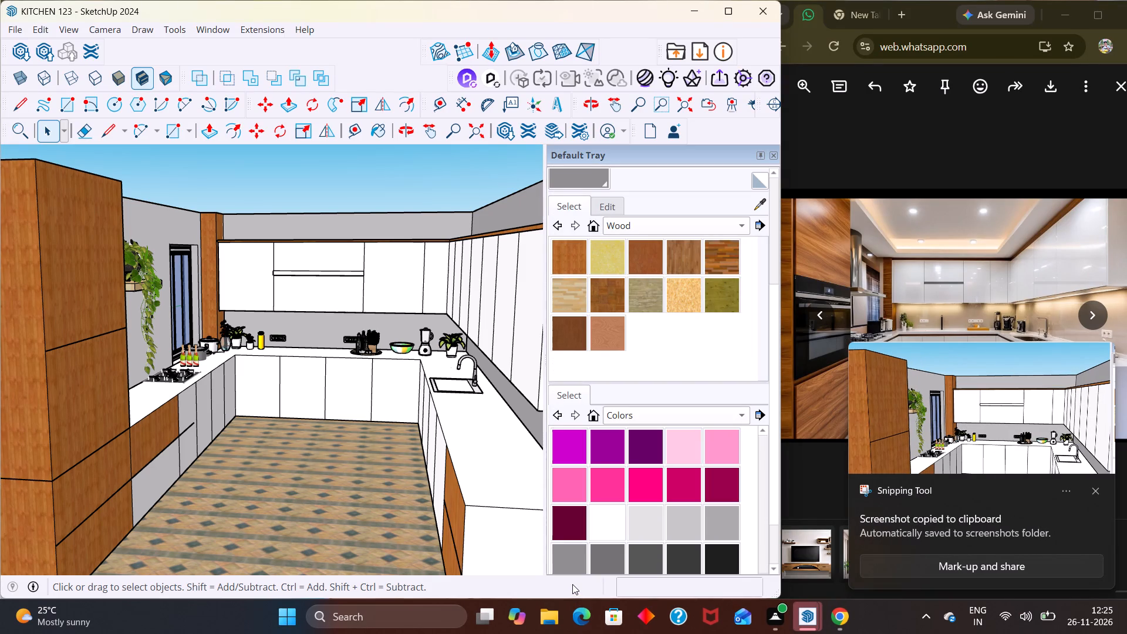
Examine the kitchen from a low interior viewpoint and from outside the window wall and sink-side wall.
scroll(473, 533, down, 3)
scroll(454, 468, down, 1)
scroll(454, 468, up, 1)
scroll(454, 468, down, 2)
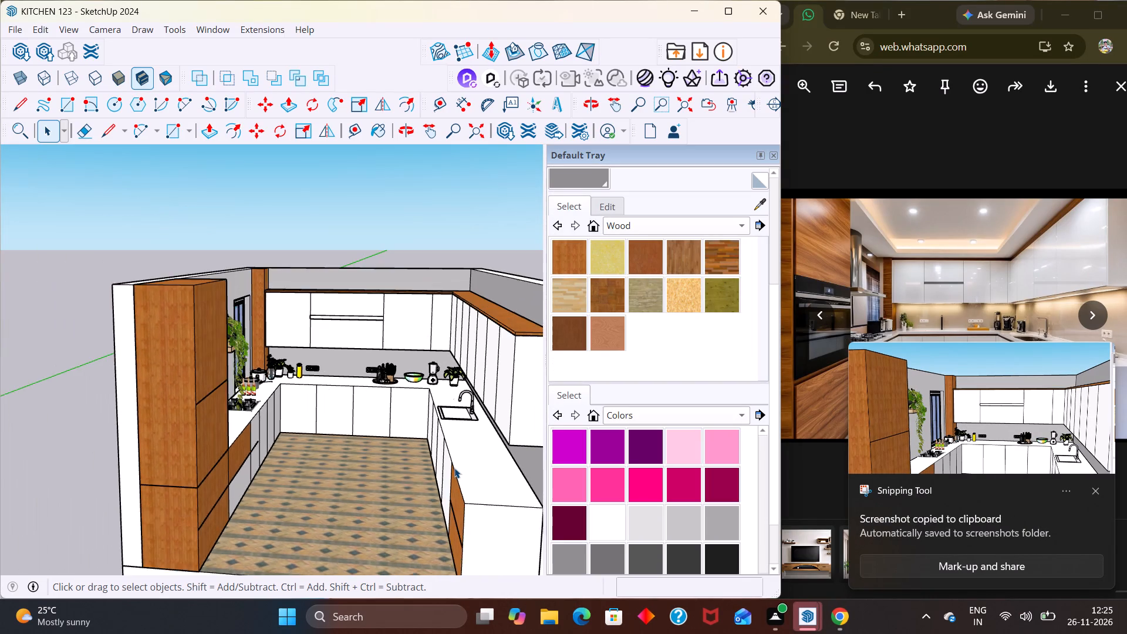
scroll(454, 468, down, 2)
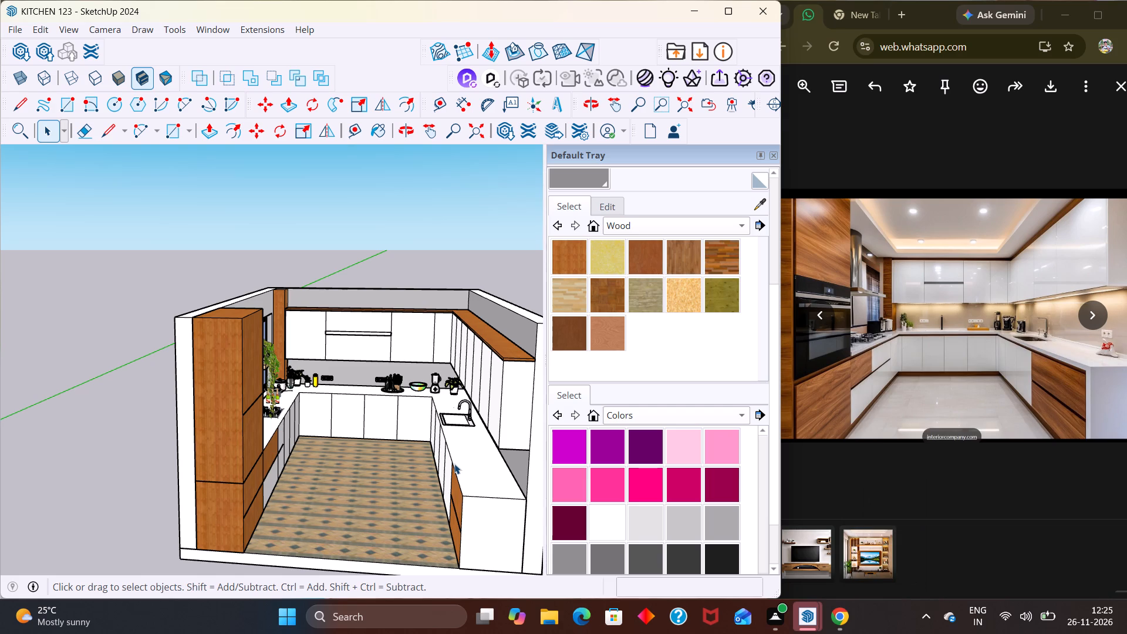
middle_drag(436, 367, 355, 269)
scroll(293, 349, up, 3)
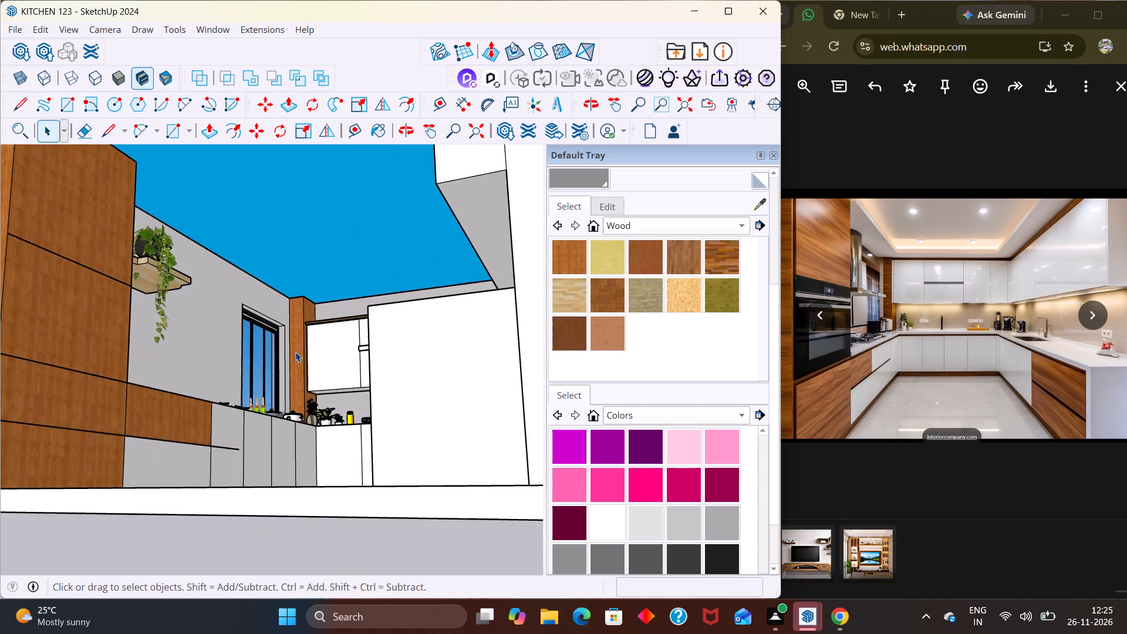
middle_drag(296, 352, 117, 404)
scroll(117, 393, up, 2)
scroll(166, 378, down, 8)
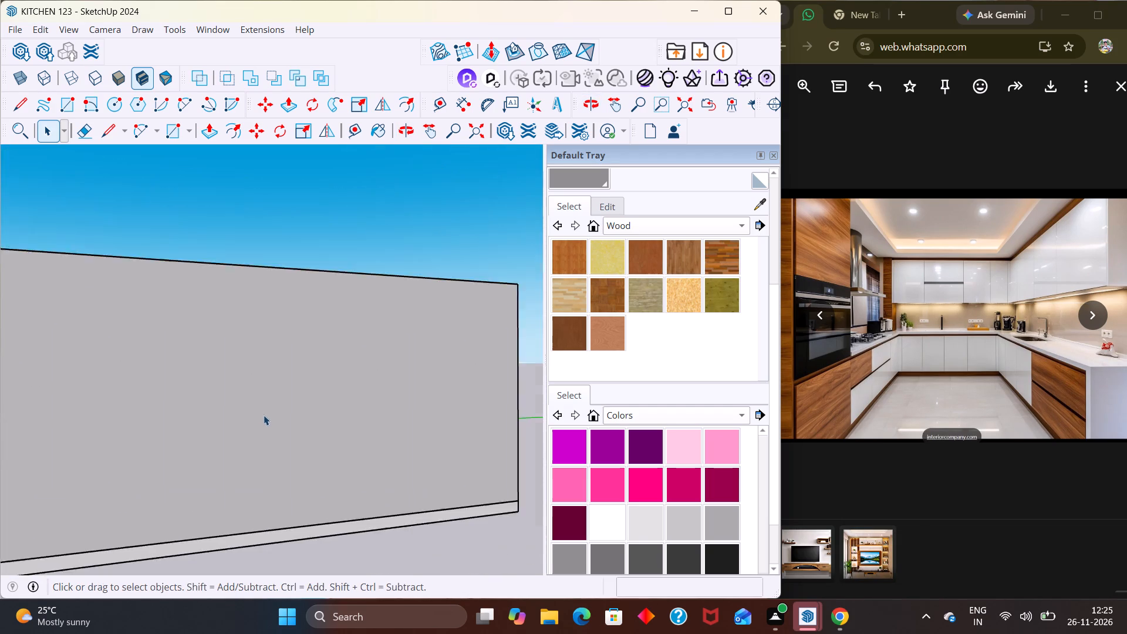
scroll(264, 415, down, 7)
middle_click(269, 407)
middle_drag(222, 415, 536, 566)
scroll(476, 625, down, 1)
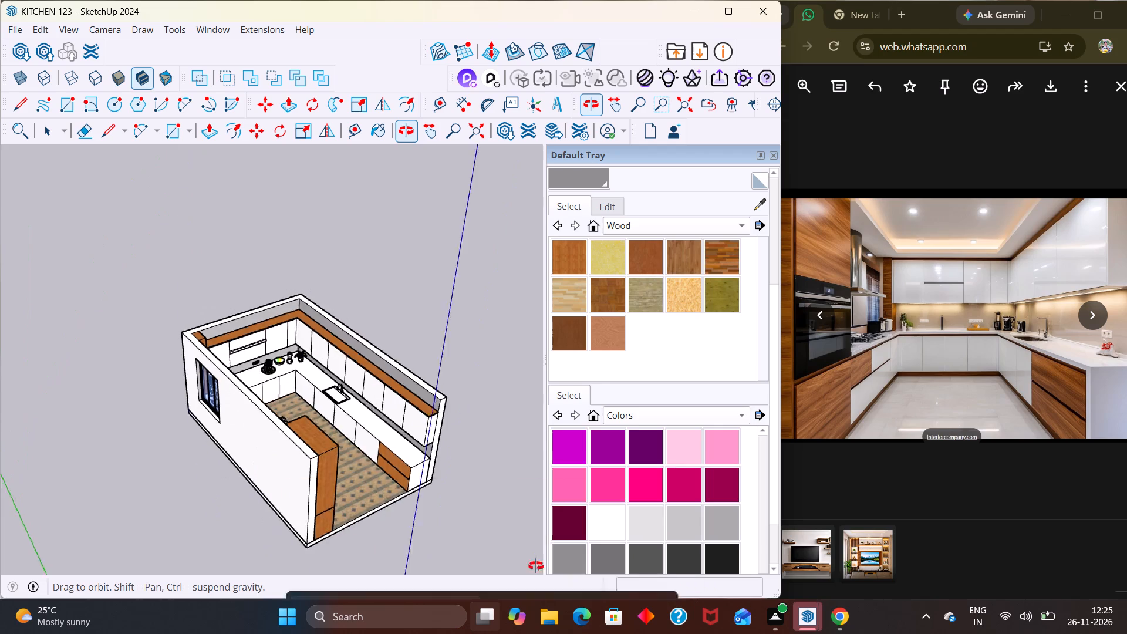
middle_drag(536, 566, 332, 475)
scroll(332, 474, up, 1)
click(472, 404)
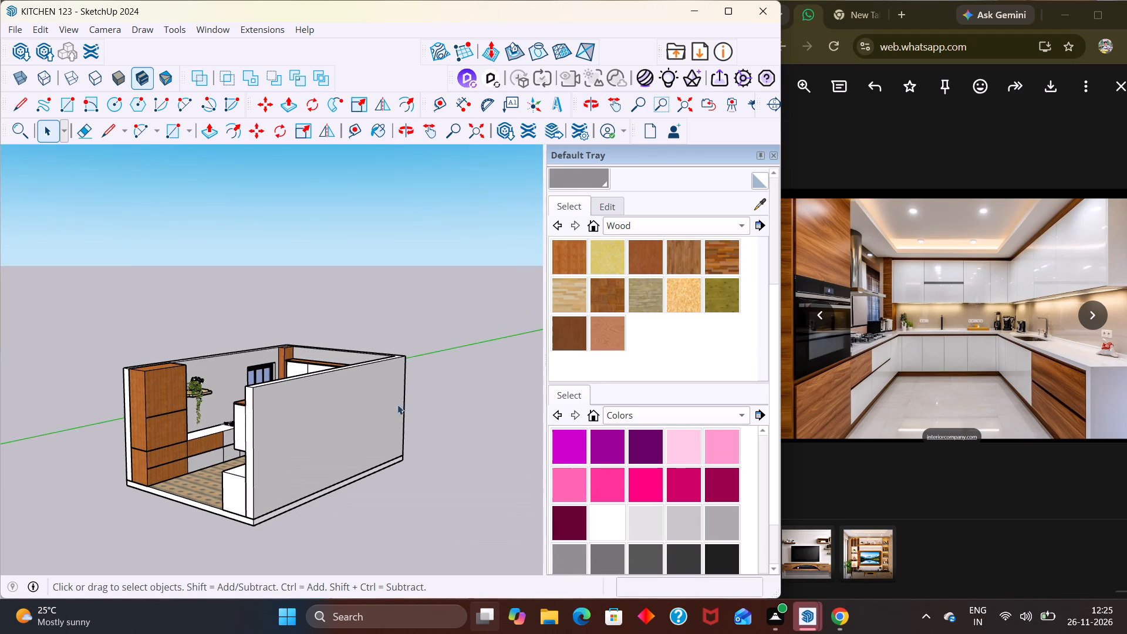
Examine the whole kitchen from the outside and from above, including the floor and the wooden cabinet tops.
middle_drag(362, 407, 393, 478)
scroll(316, 413, down, 10)
scroll(272, 403, up, 2)
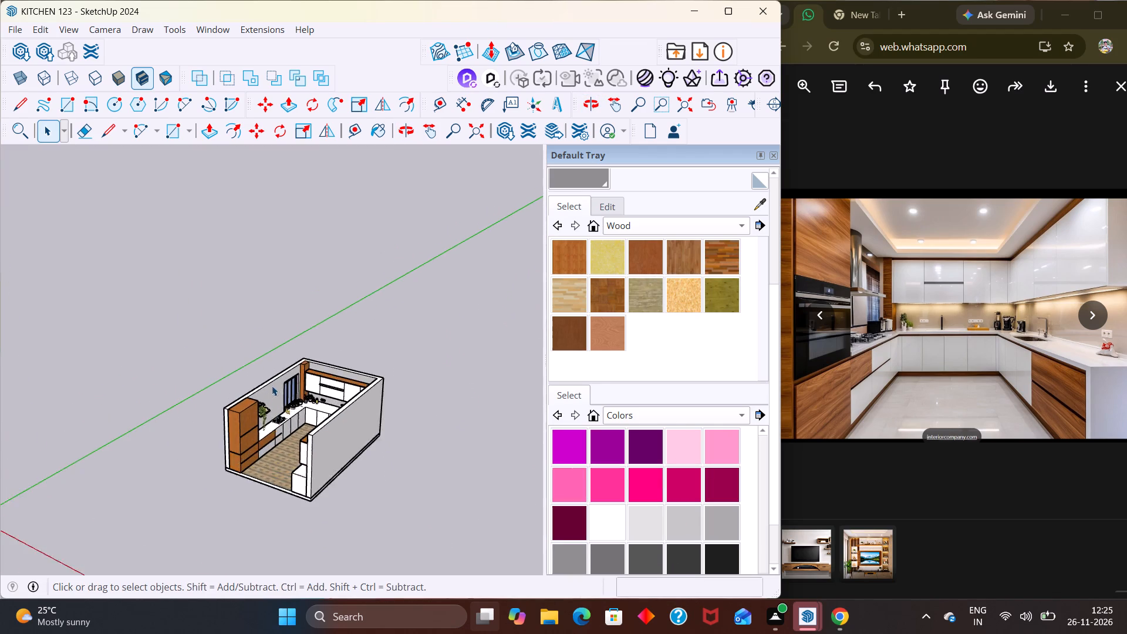
scroll(274, 380, down, 1)
scroll(274, 380, up, 3)
scroll(274, 380, down, 1)
scroll(274, 380, up, 4)
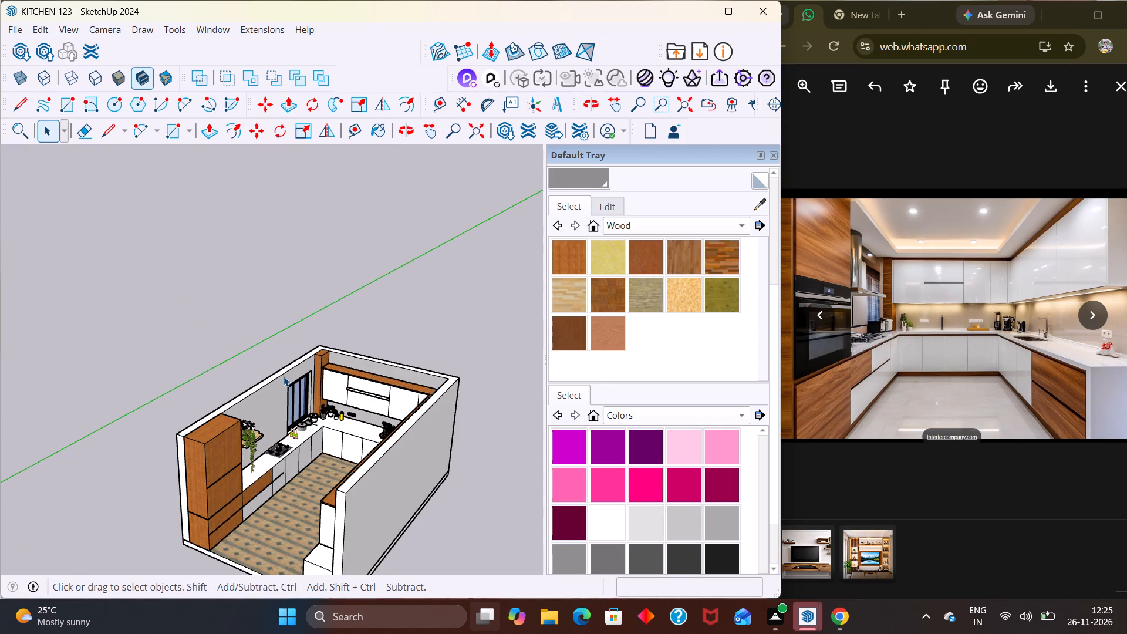
scroll(318, 378, down, 3)
middle_drag(348, 373, 112, 470)
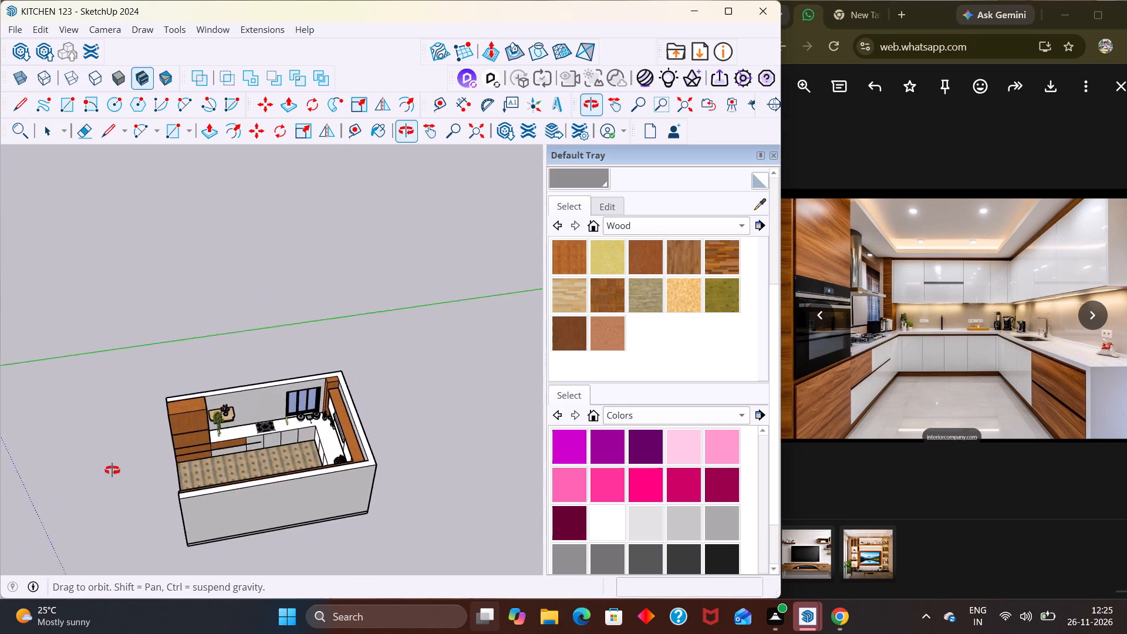
middle_drag(112, 470, 475, 358)
scroll(464, 356, down, 1)
middle_drag(310, 415, 361, 499)
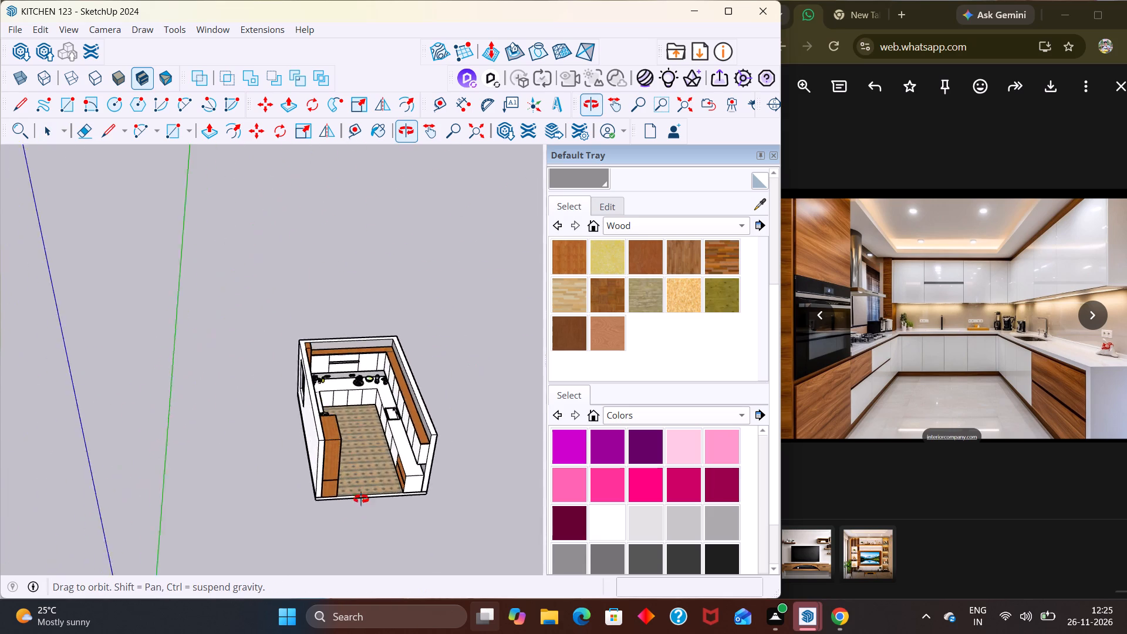
middle_drag(361, 499, 492, 448)
middle_drag(349, 396, 447, 507)
scroll(383, 353, up, 5)
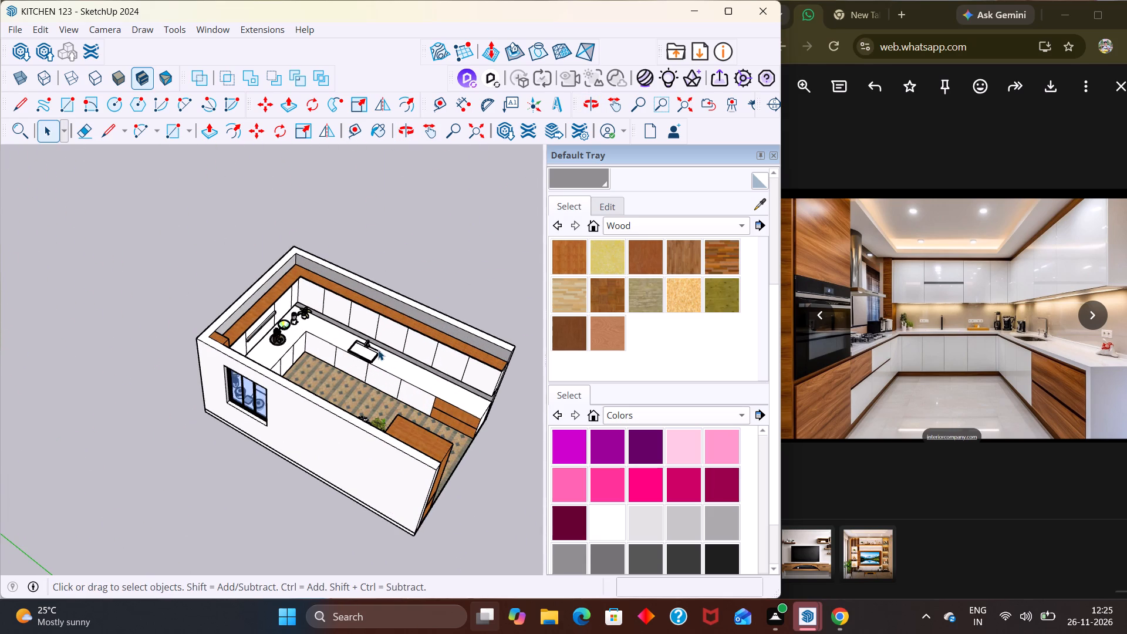
scroll(378, 350, up, 2)
middle_drag(377, 350, 295, 383)
middle_drag(292, 392, 289, 390)
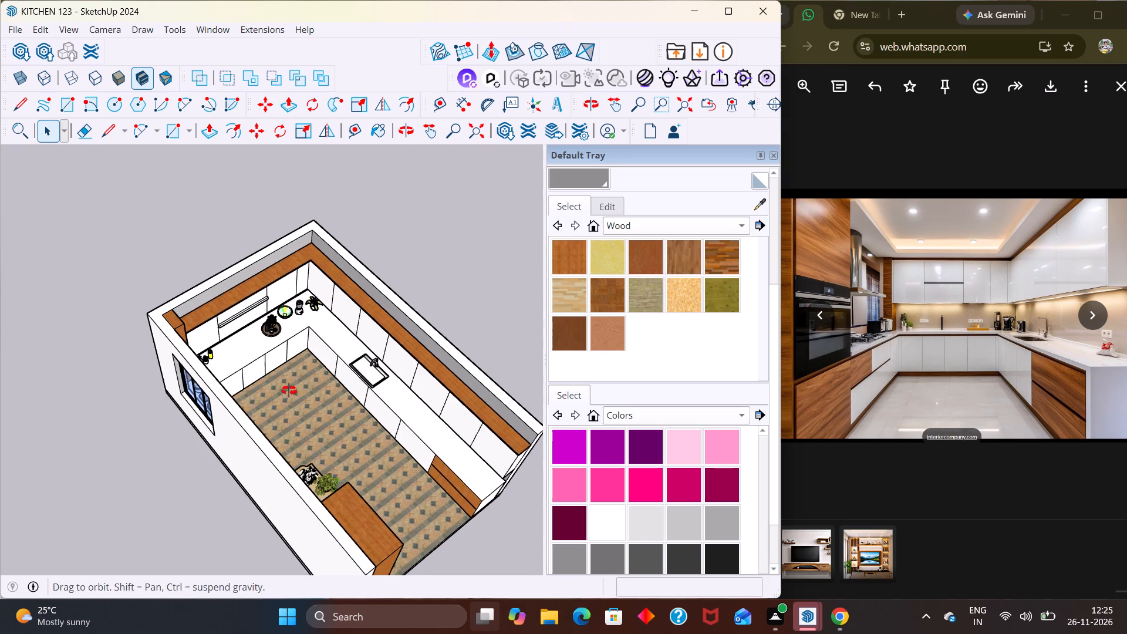
middle_drag(289, 390, 223, 432)
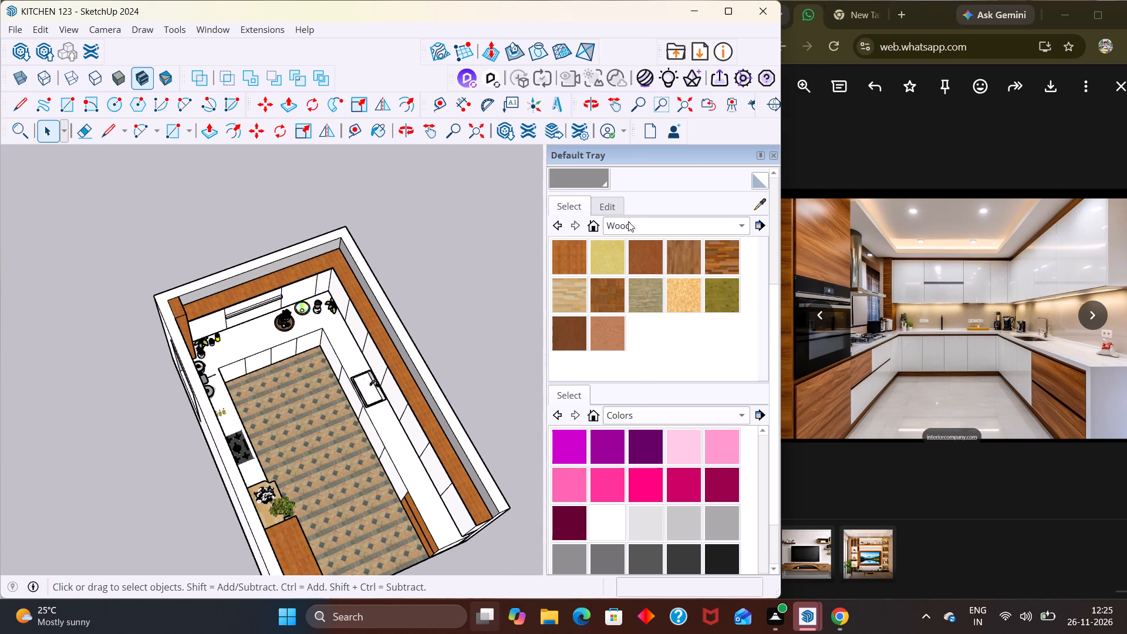
Paint the closed kitchen group with the black-and-white geometric pattern from the Tile materials.
click(628, 221)
click(627, 197)
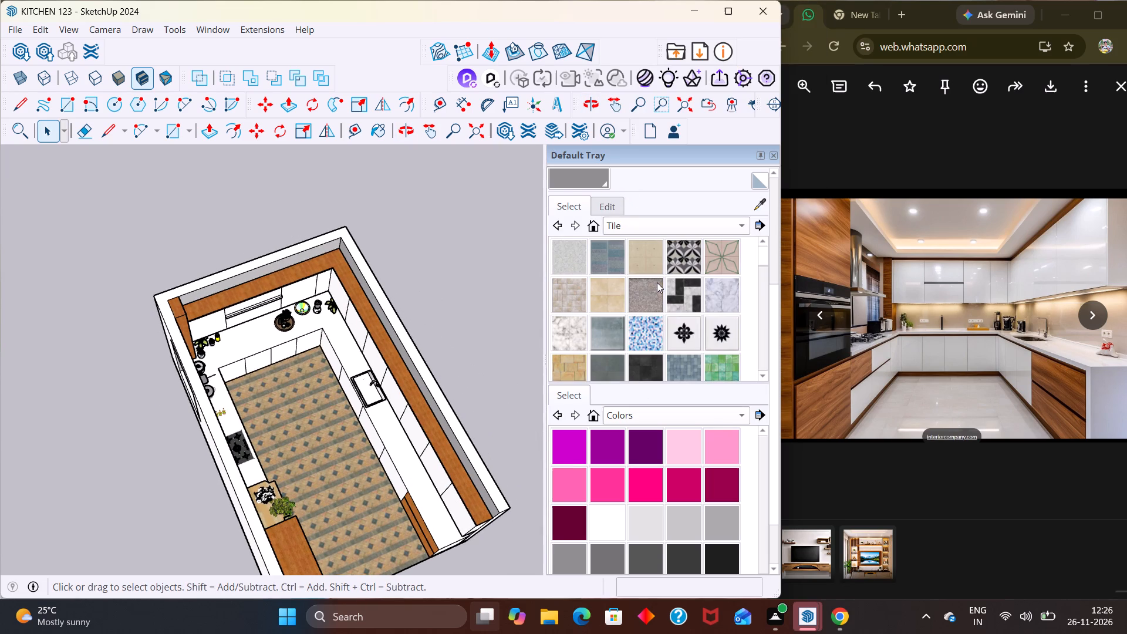
click(672, 266)
click(292, 427)
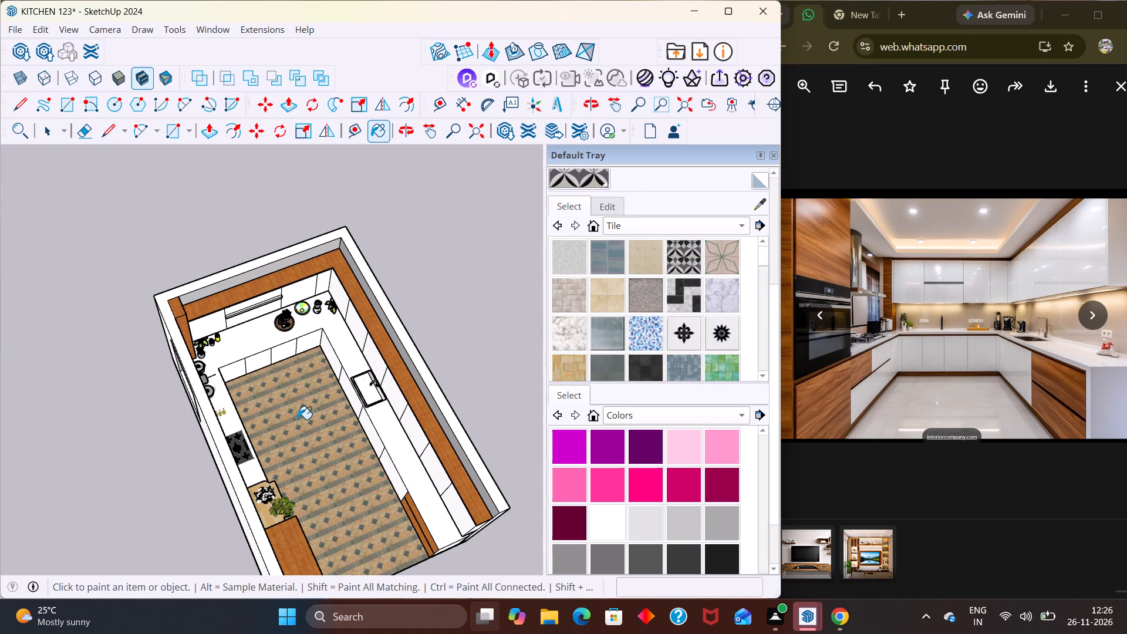
click(299, 419)
key(space)
Open the kitchen group for editing at the floor.
click(409, 356)
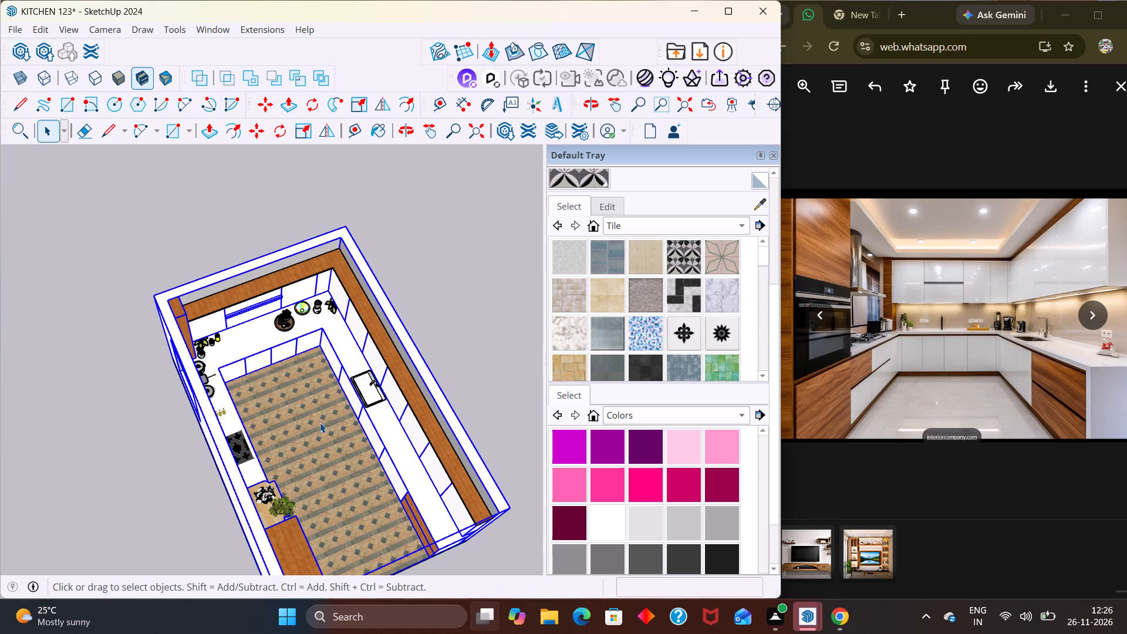
double_click(310, 429)
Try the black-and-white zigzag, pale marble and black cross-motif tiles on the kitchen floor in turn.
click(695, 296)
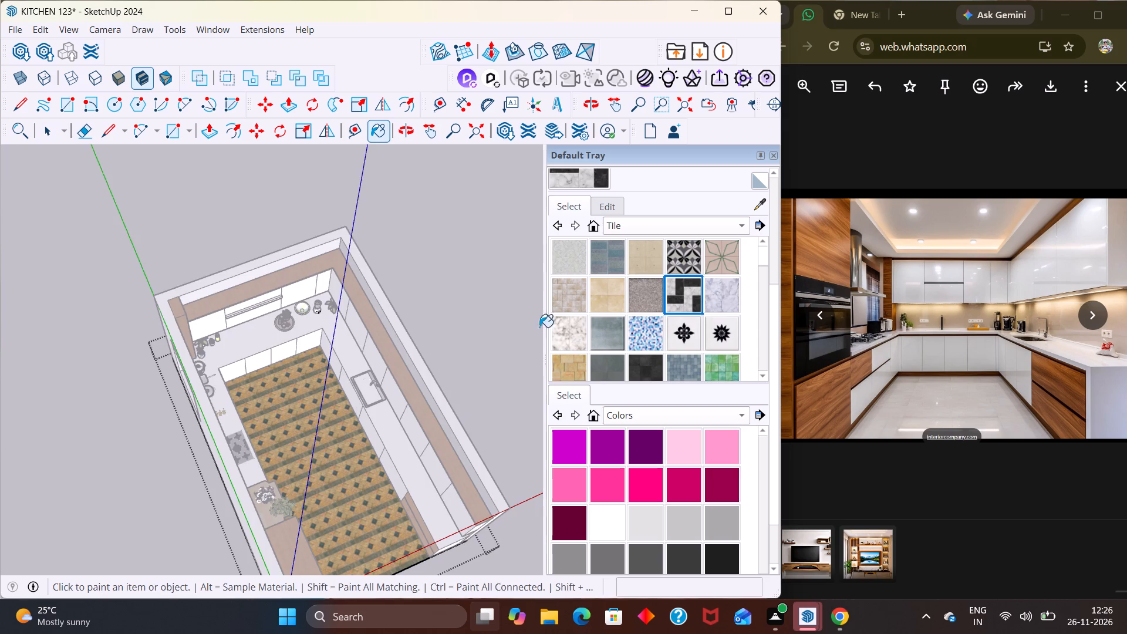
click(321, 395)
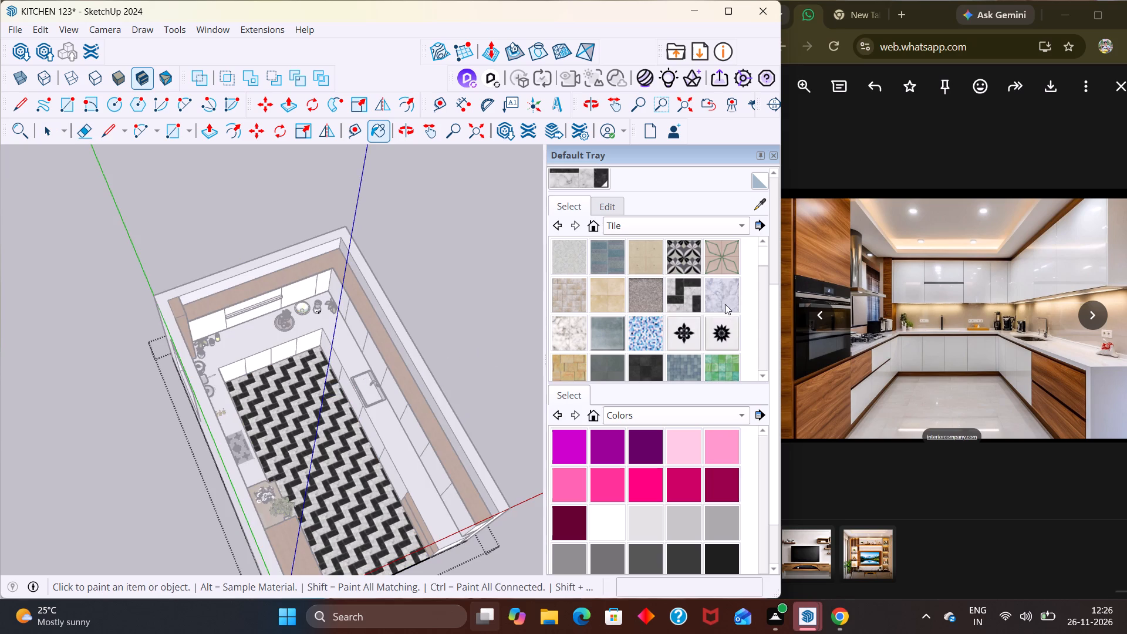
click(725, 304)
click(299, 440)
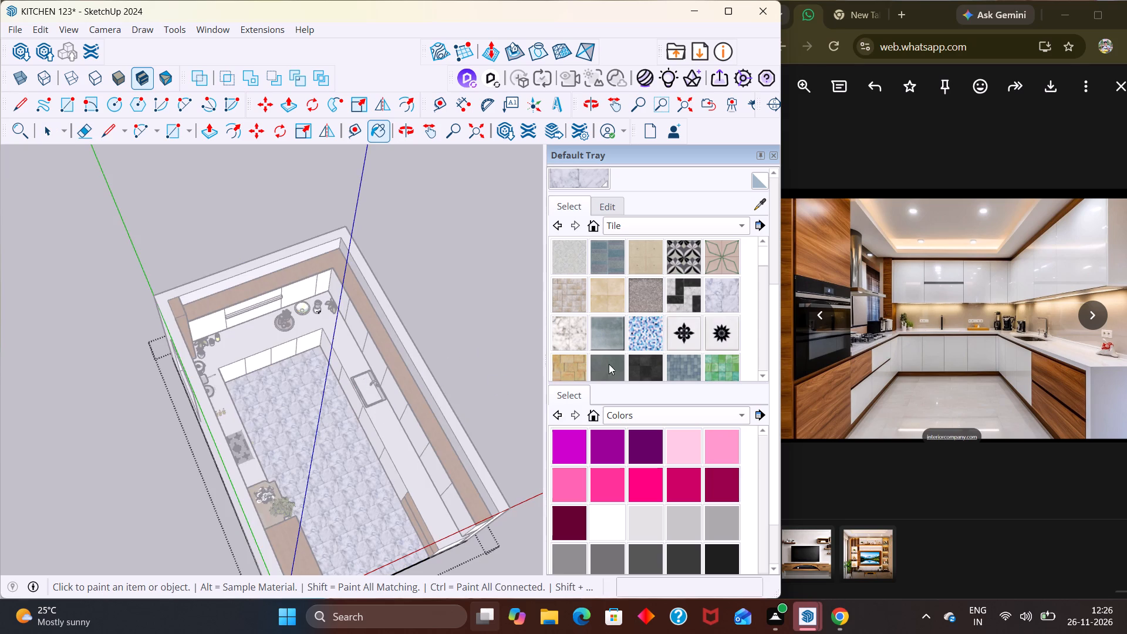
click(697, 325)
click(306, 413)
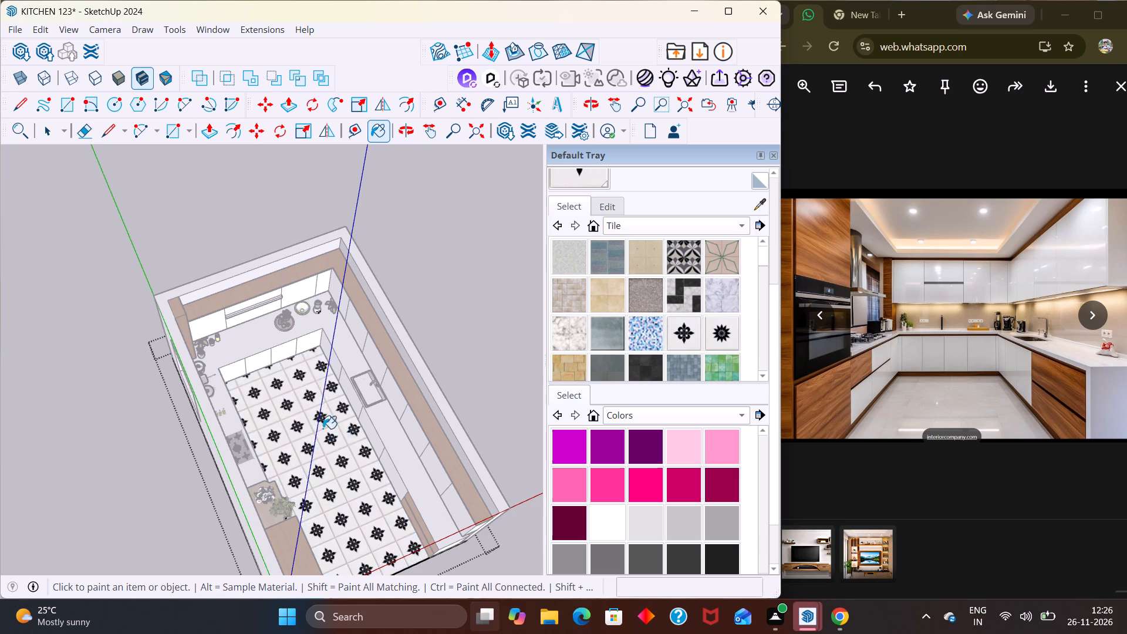
Paint the kitchen floor with the white tile bearing a black starburst motif, and close the group.
middle_drag(349, 446, 204, 415)
click(723, 326)
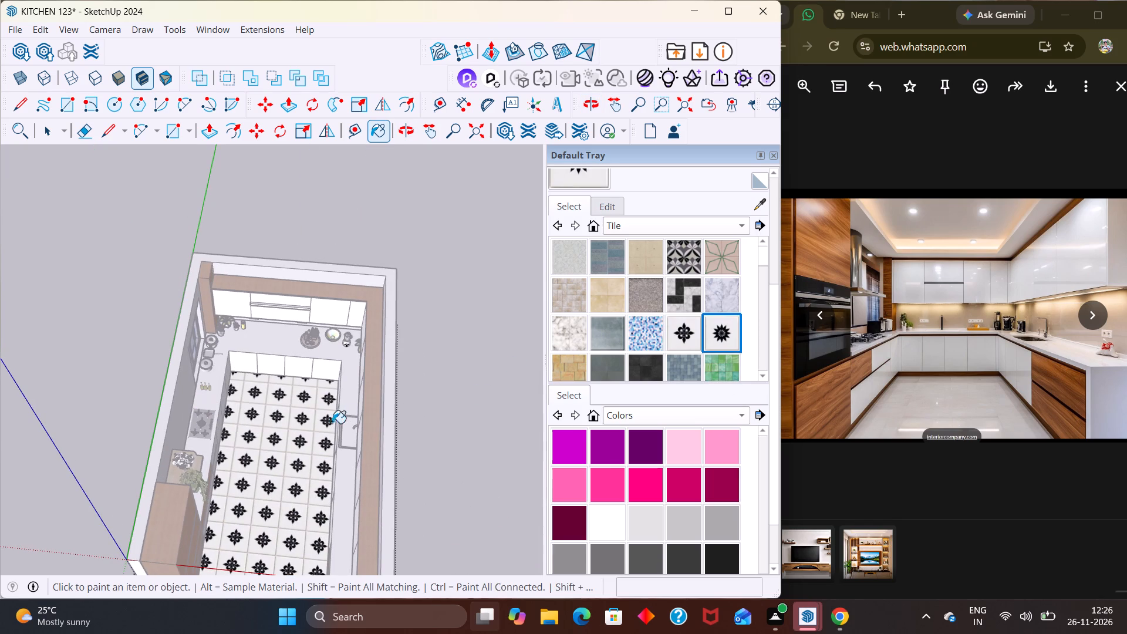
click(317, 423)
key(space)
click(440, 382)
Examine the tiled floor together with the cabinets from the kitchen's open side.
scroll(398, 402, down, 5)
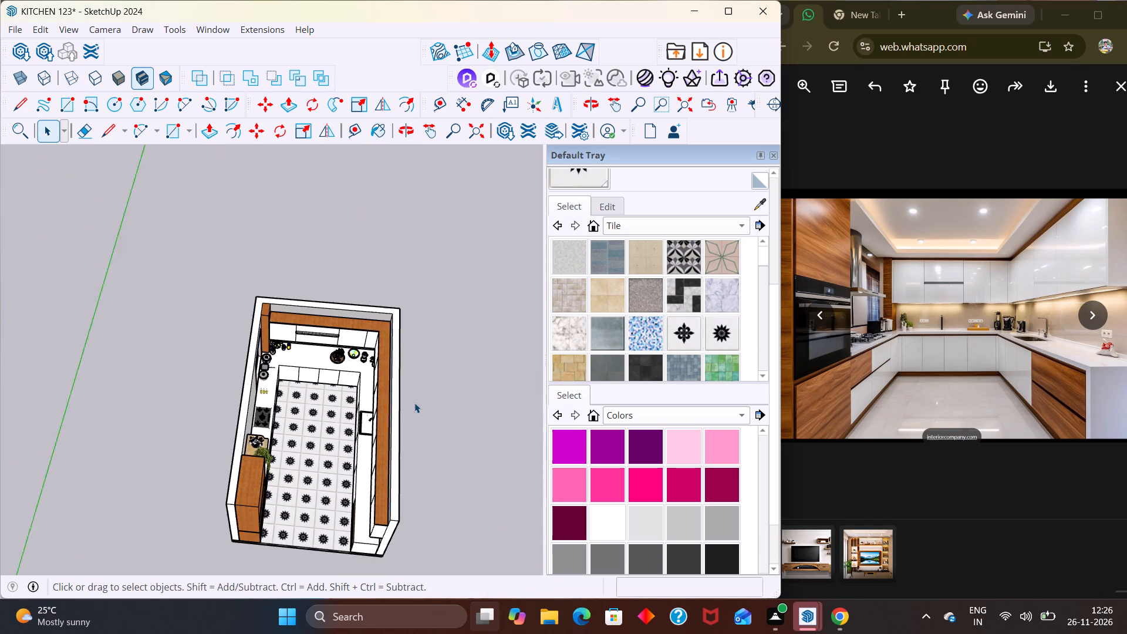
scroll(414, 403, down, 1)
middle_drag(311, 495, 276, 301)
scroll(304, 410, up, 4)
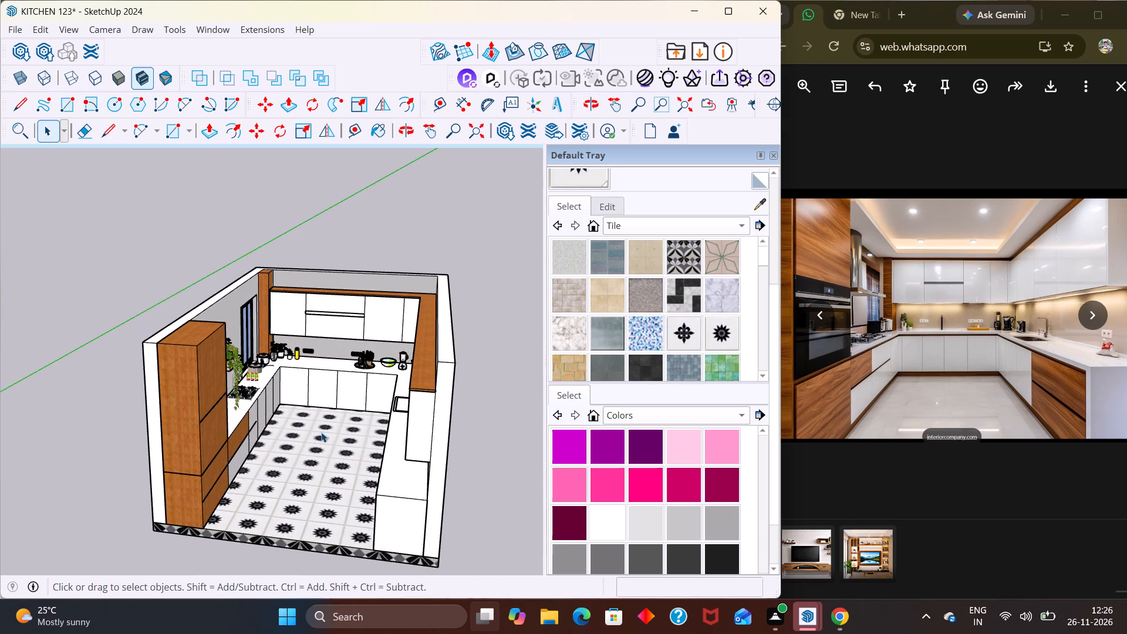
middle_drag(321, 432, 352, 431)
scroll(279, 456, up, 2)
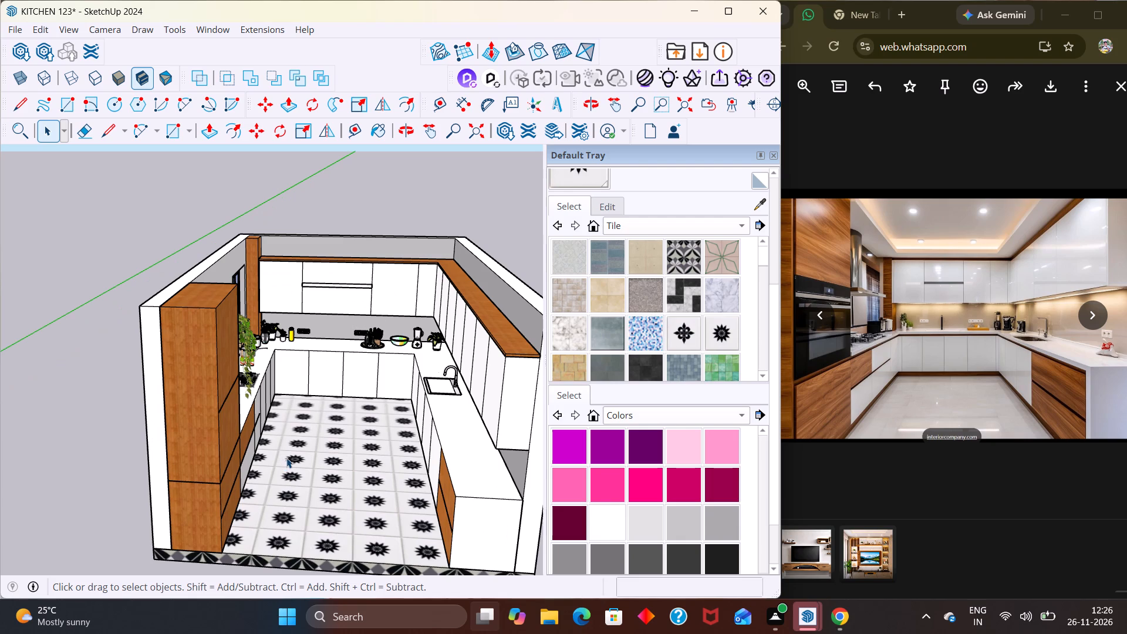